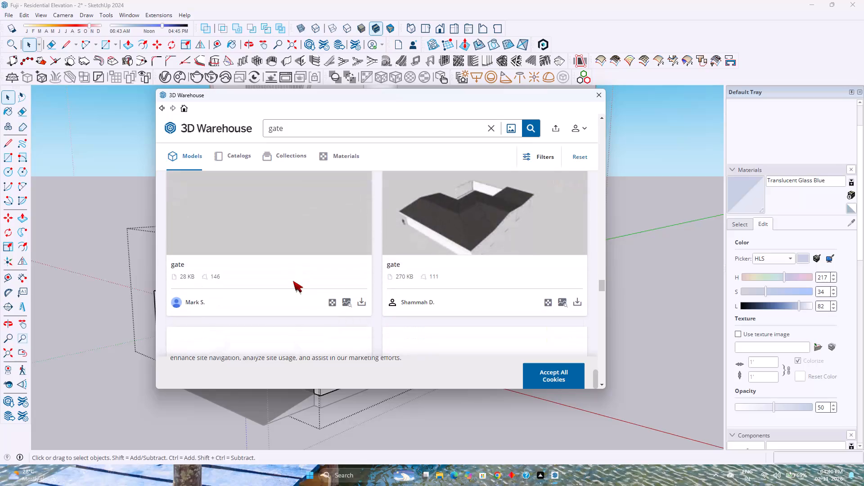
# Browse further through the 3D Warehouse gate models to compare designs for the front entrance opening.
pyautogui.scroll(-3, 293, 281)
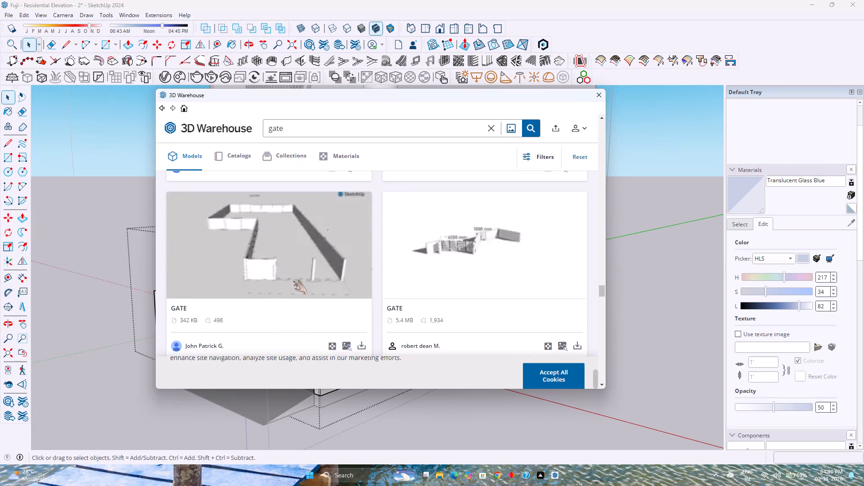
pyautogui.scroll(-14, 293, 281)
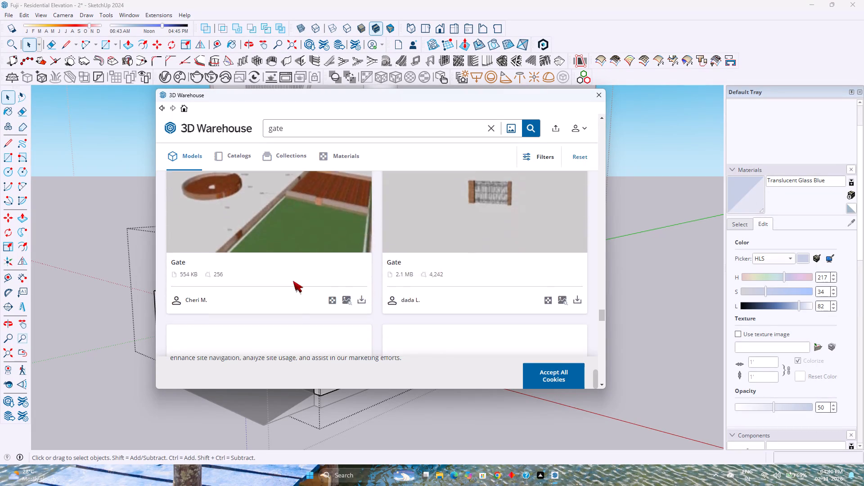
pyautogui.scroll(-9, 293, 281)
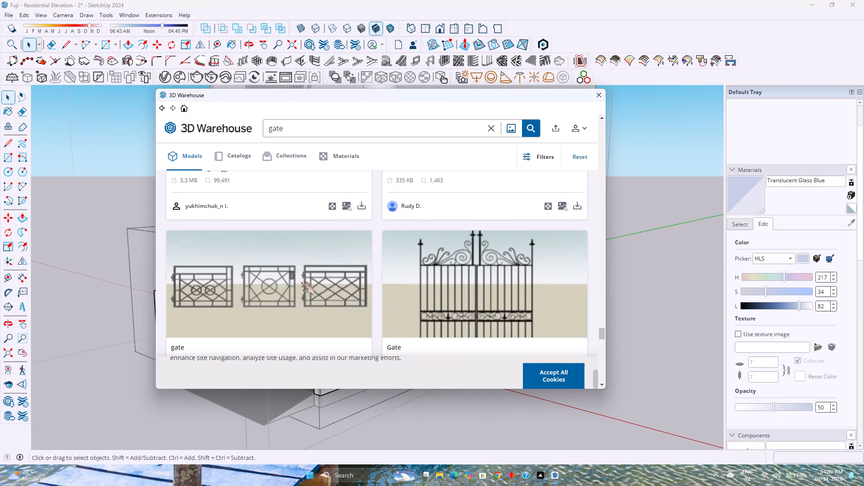
pyautogui.scroll(-6, 333, 283)
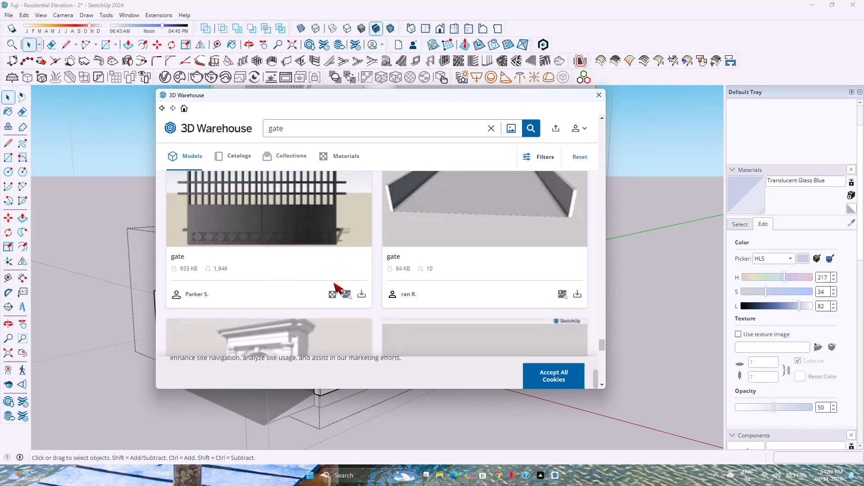
pyautogui.scroll(-14, 333, 283)
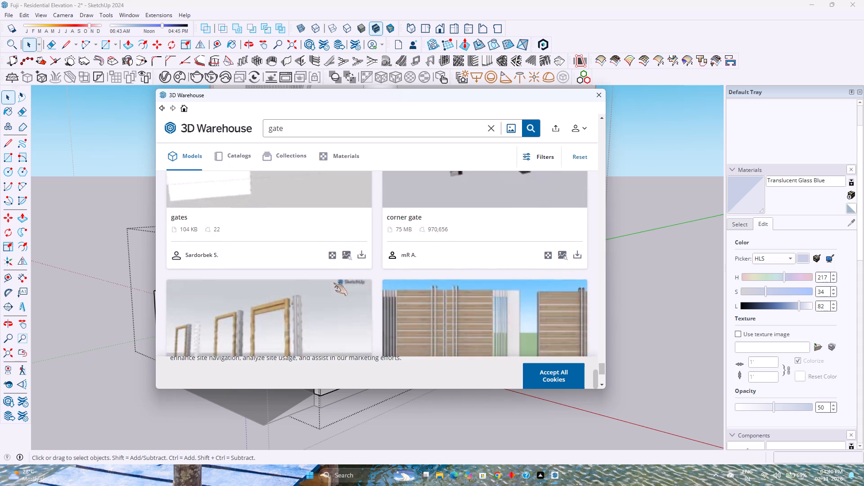
pyautogui.scroll(-8, 337, 282)
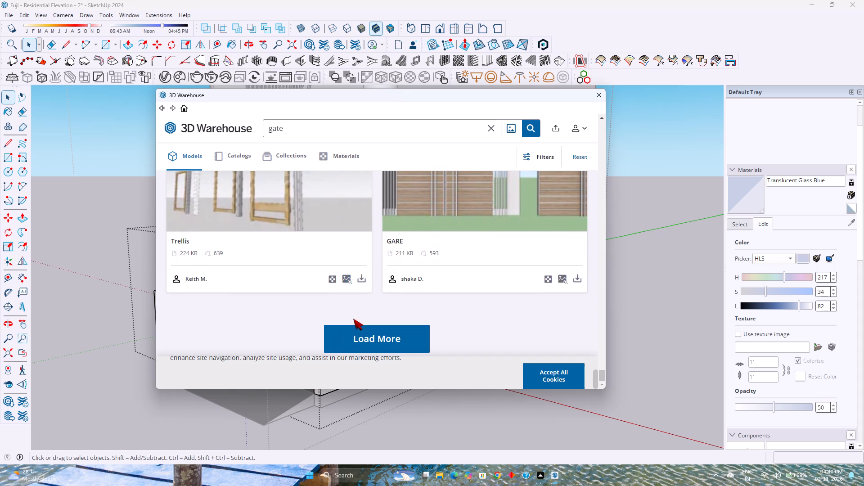
# Load more gate results and compare the slatted, panelled and wrought-iron designs to choose one for the entrance.
pyautogui.click(361, 335)
pyautogui.scroll(-4, 369, 317)
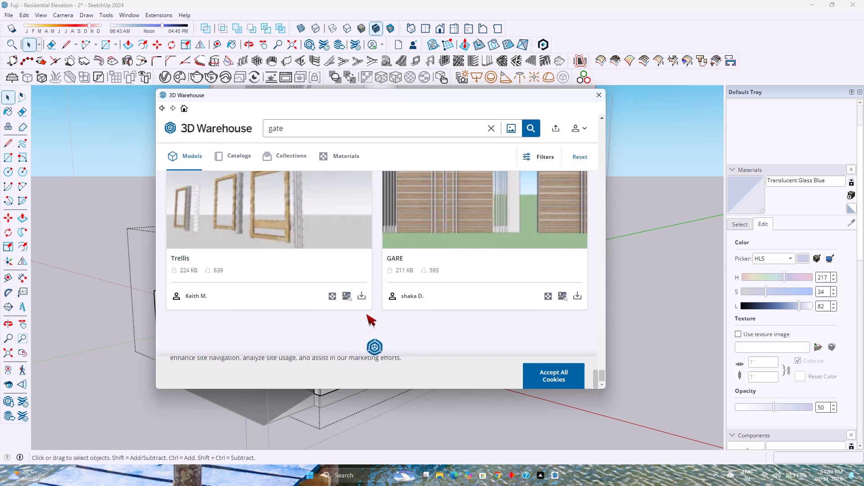
pyautogui.scroll(-1, 366, 314)
pyautogui.scroll(4, 366, 314)
pyautogui.scroll(-2, 366, 314)
pyautogui.scroll(2, 366, 314)
pyautogui.scroll(-11, 366, 314)
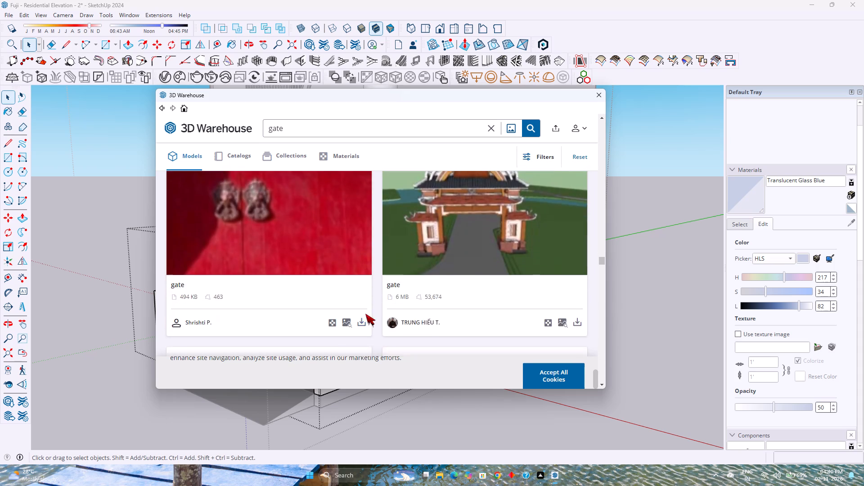
pyautogui.scroll(-2, 365, 314)
pyautogui.scroll(5, 367, 313)
pyautogui.scroll(-3, 367, 313)
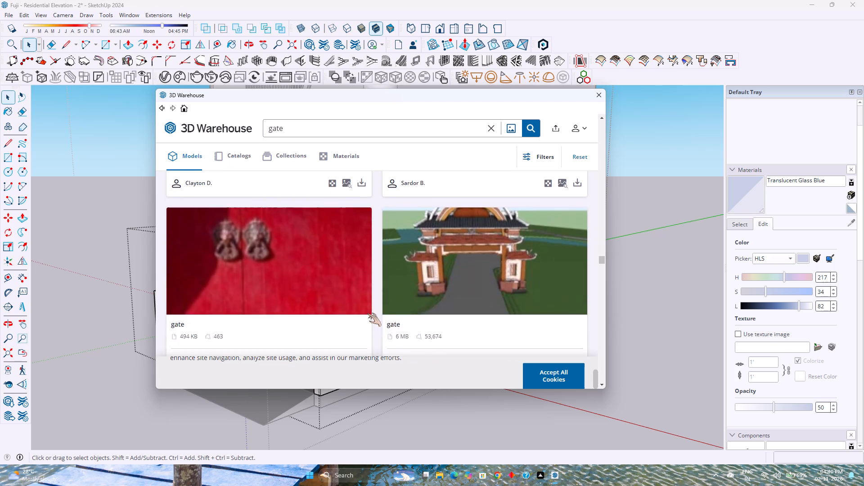
pyautogui.scroll(4, 367, 313)
pyautogui.scroll(-10, 367, 313)
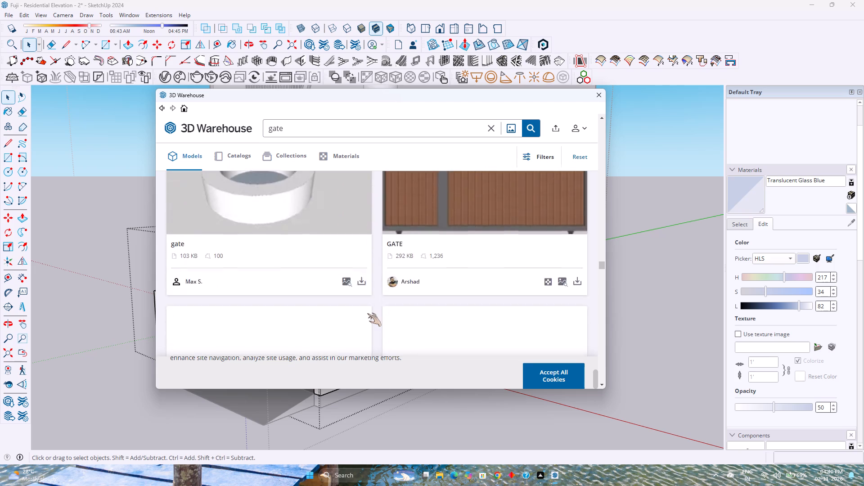
pyautogui.scroll(3, 367, 313)
pyautogui.scroll(-11, 367, 313)
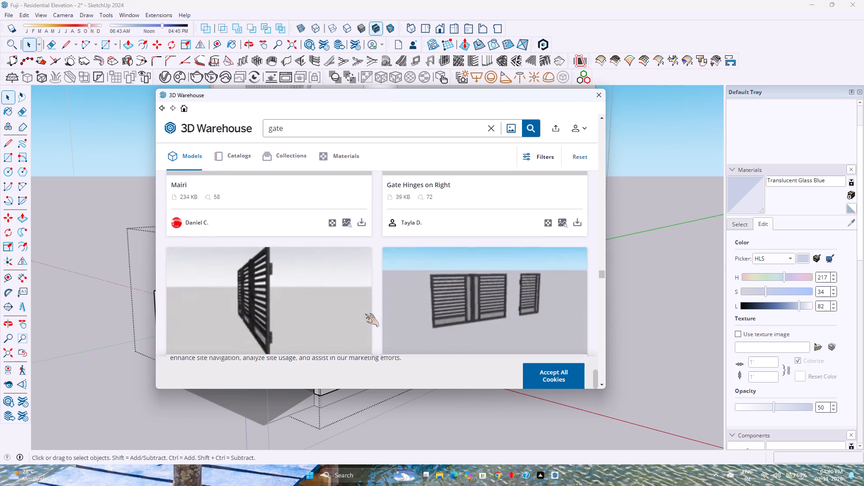
pyautogui.scroll(-2, 365, 314)
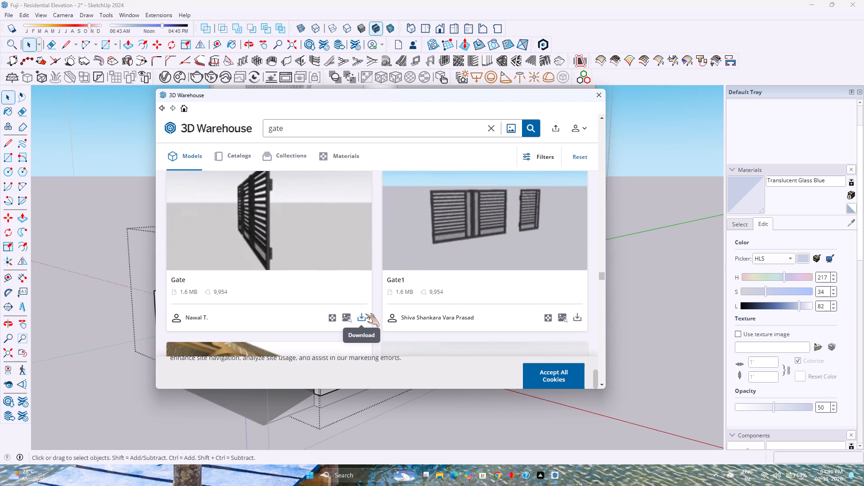
pyautogui.moveTo(321, 303); pyautogui.dragTo(334, 297, button='middle')
pyautogui.middleClick(334, 297)
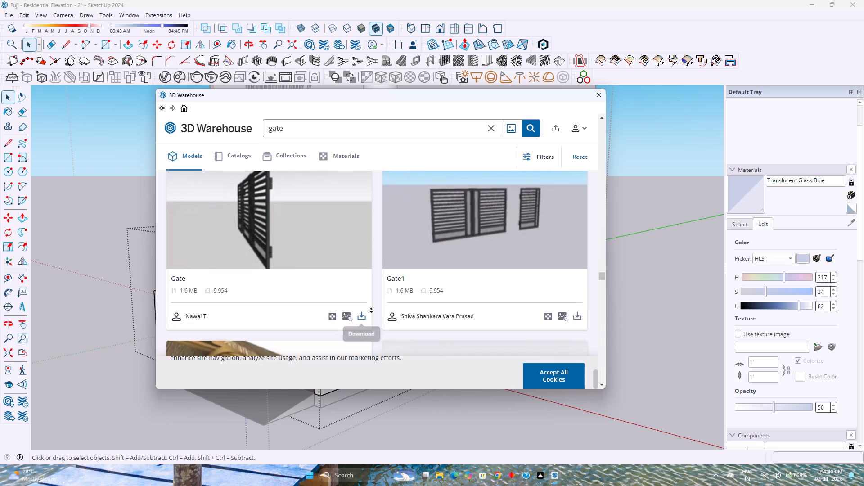
pyautogui.middleClick(369, 295)
pyautogui.scroll(-3, 369, 295)
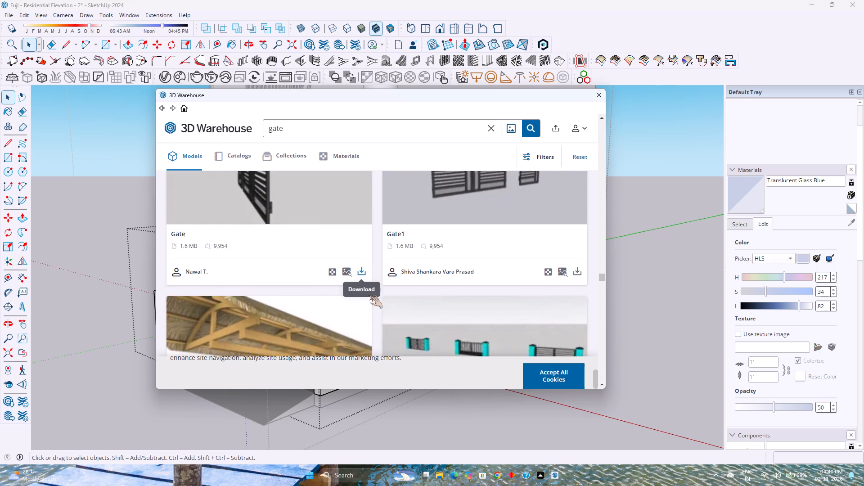
pyautogui.scroll(-7, 369, 295)
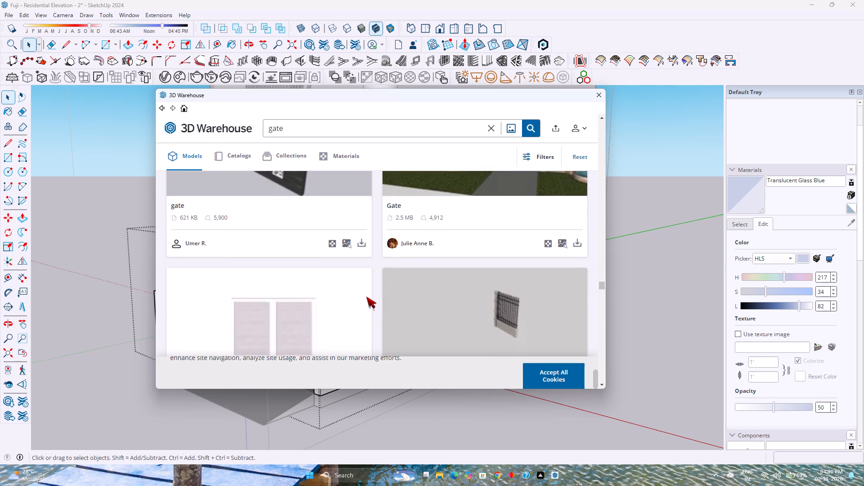
pyautogui.scroll(-6, 366, 297)
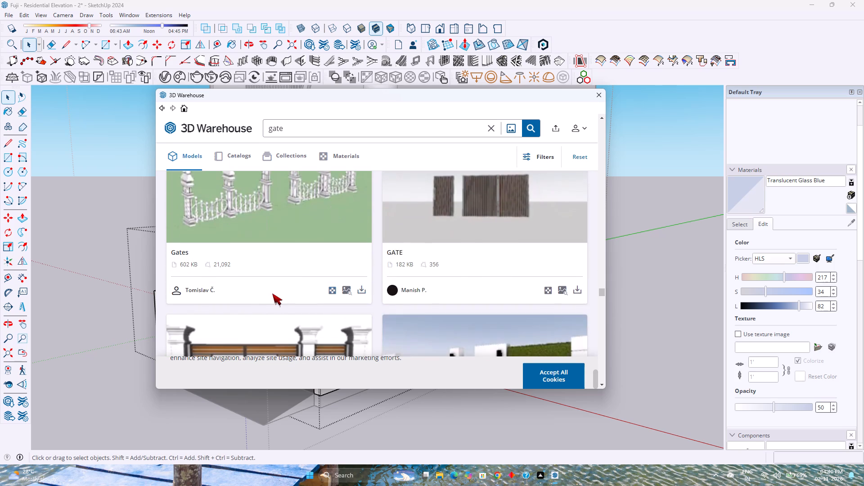
pyautogui.scroll(-4, 272, 293)
pyautogui.scroll(4, 296, 285)
pyautogui.scroll(-4, 295, 285)
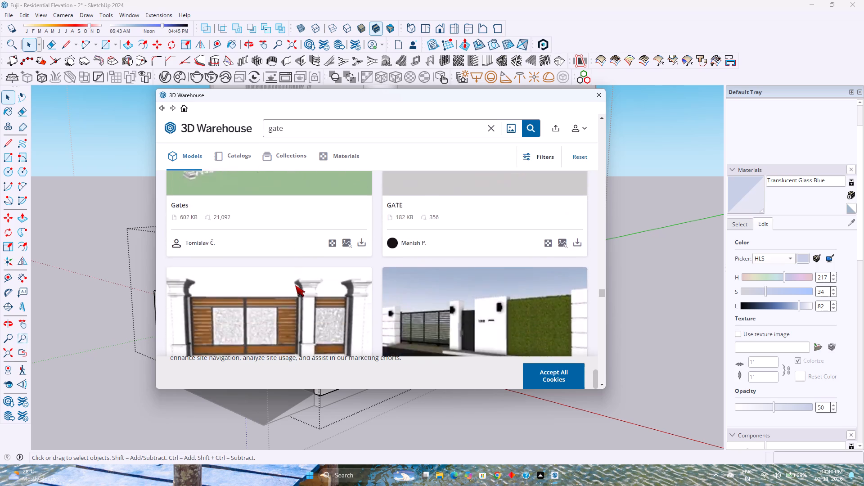
pyautogui.scroll(-3, 295, 285)
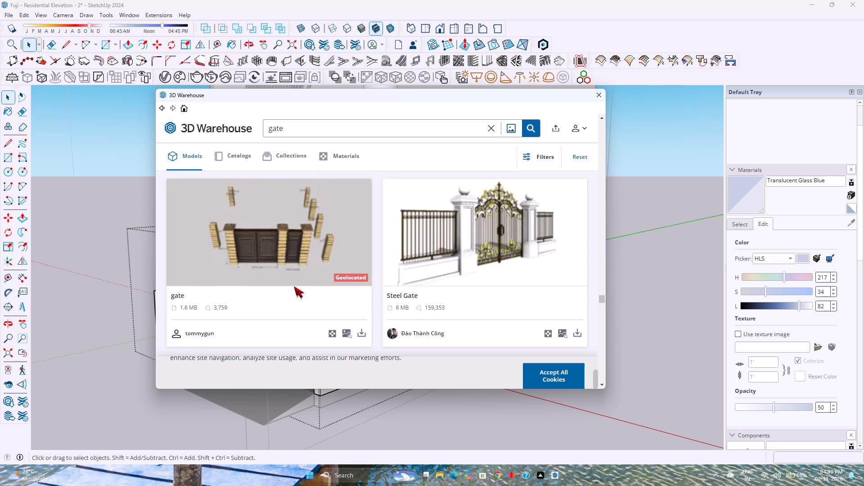
pyautogui.scroll(17, 294, 286)
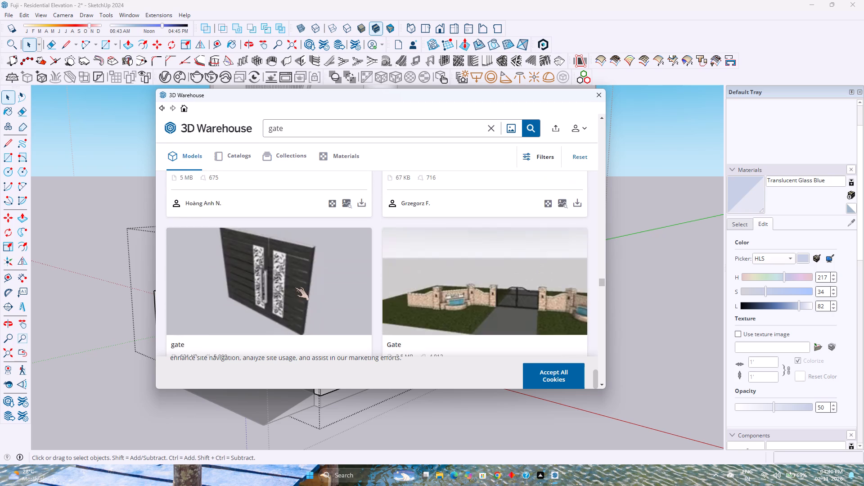
pyautogui.scroll(8, 295, 287)
pyautogui.scroll(-2, 296, 287)
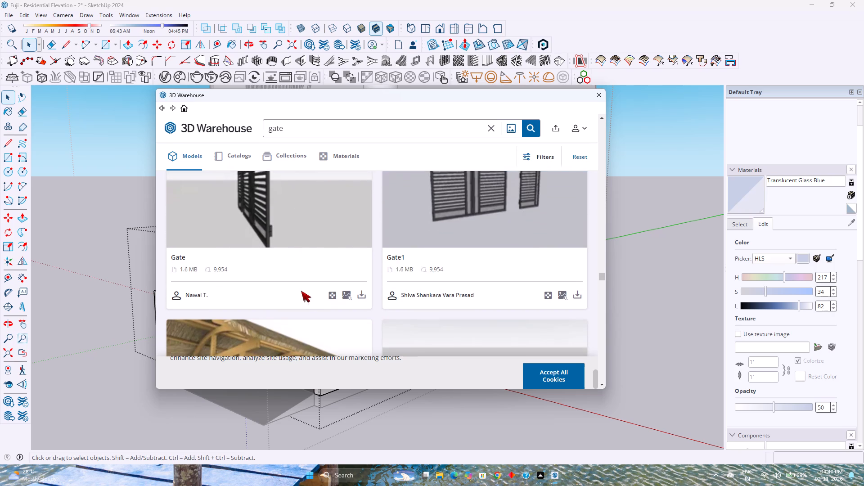
# Load the black horizontal-slat "Gate" directly into the model and place it at the front boundary wall's bottom corner beside the opening.
pyautogui.click(358, 295)
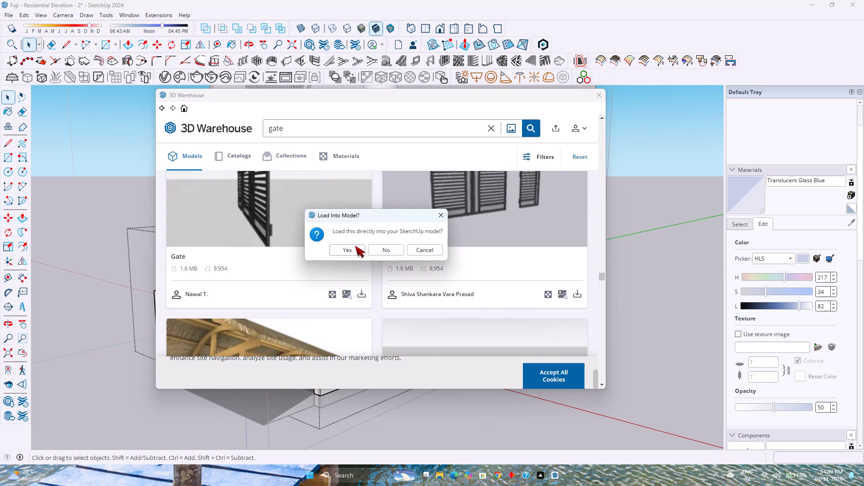
pyautogui.click(355, 247)
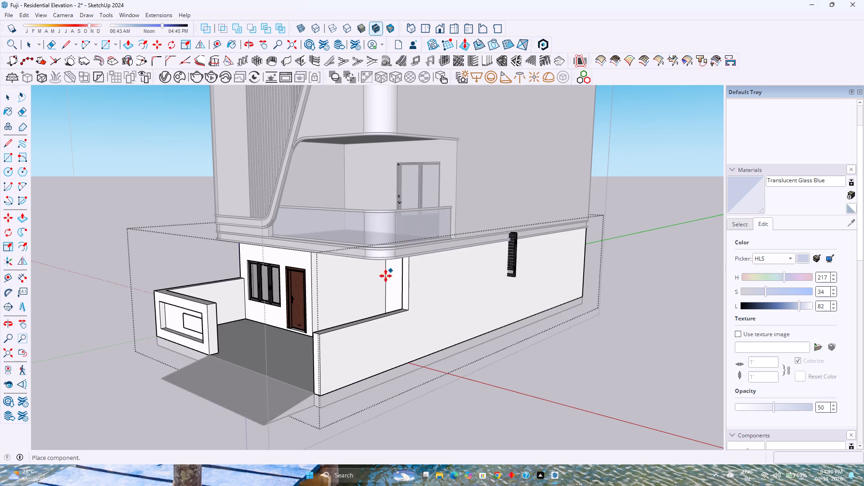
pyautogui.scroll(8, 212, 365)
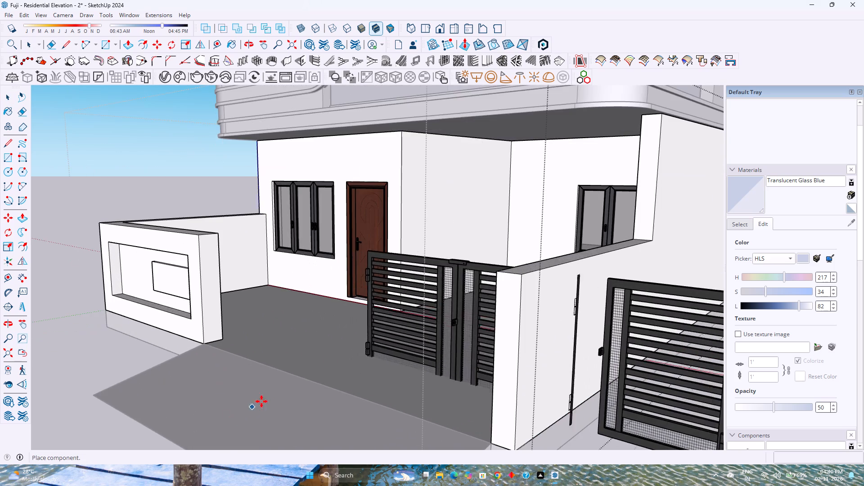
pyautogui.scroll(1, 254, 383)
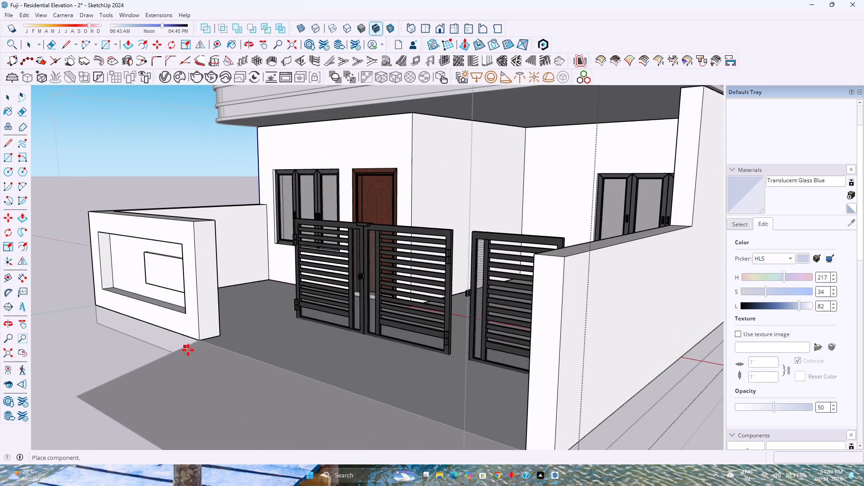
pyautogui.click(203, 340)
# Move the gate by its bottom outer corner onto the bottom corner of the front boundary wall with the recessed panel.
pyautogui.moveTo(299, 325); pyautogui.dragTo(330, 356, button='middle')
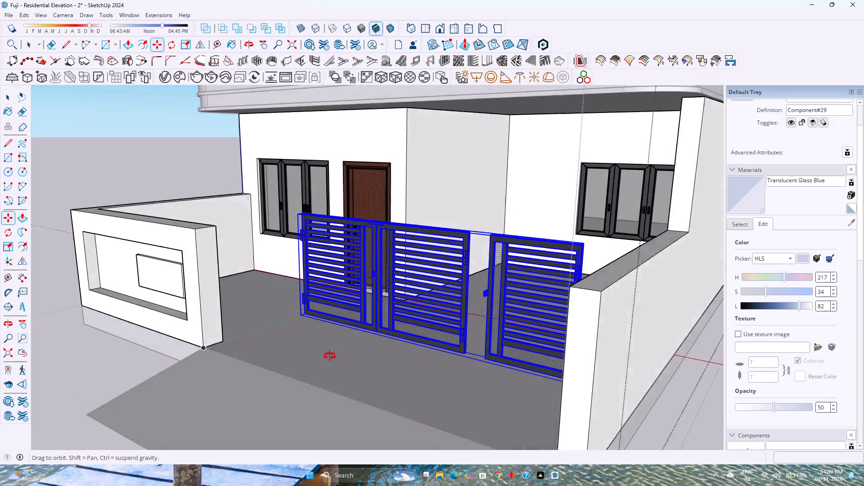
pyautogui.moveTo(330, 356); pyautogui.dragTo(418, 369, button='middle')
pyautogui.middleClick(418, 369)
pyautogui.scroll(5, 422, 369)
pyautogui.moveTo(422, 369); pyautogui.dragTo(420, 466, button='middle')
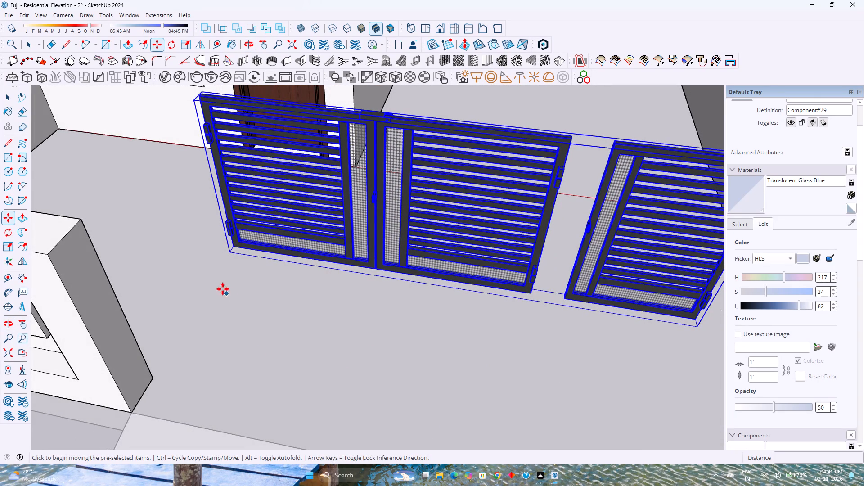
pyautogui.click(227, 257)
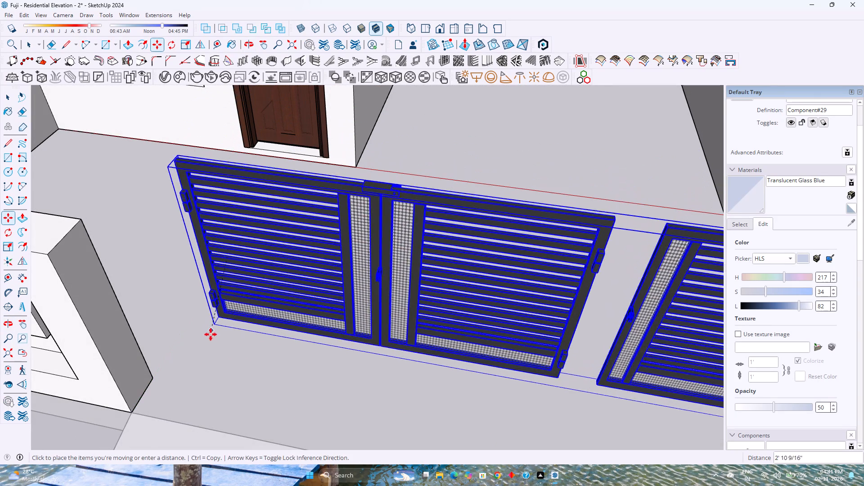
pyautogui.click(132, 409)
# Flip the gate front to back about its green-axis plane and check its position in the entrance opening.
pyautogui.scroll(-3, 160, 393)
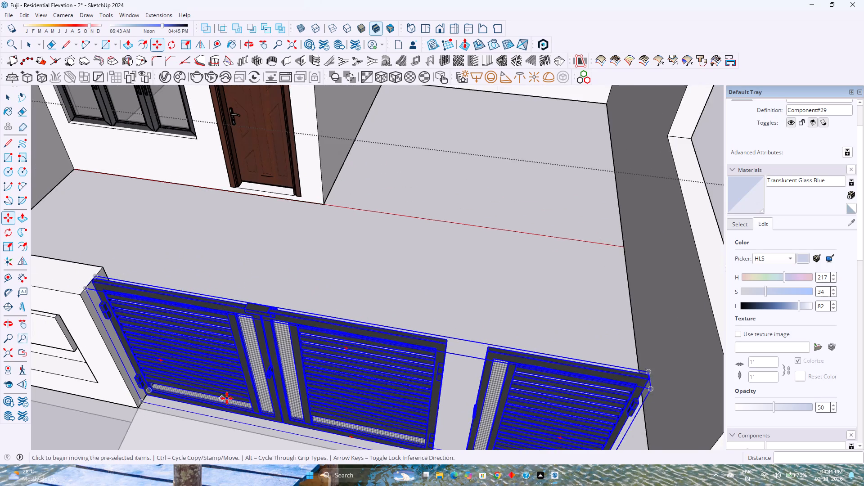
pyautogui.moveTo(238, 398); pyautogui.dragTo(226, 349, button='middle')
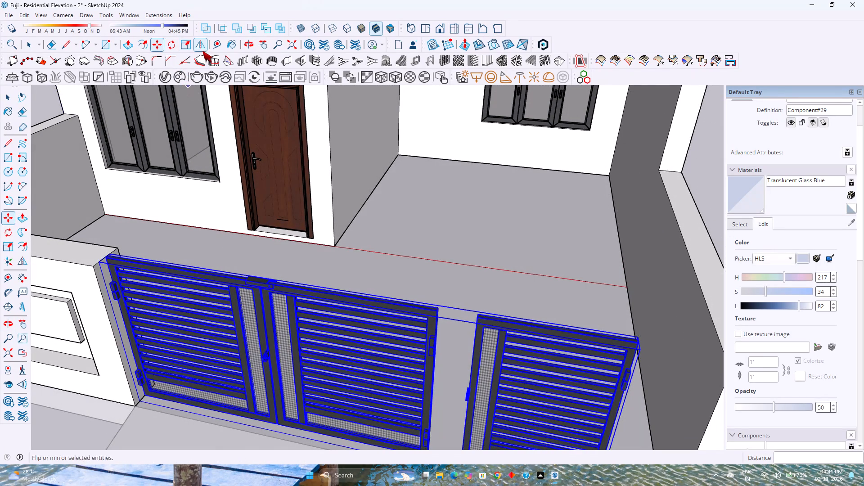
pyautogui.click(202, 51)
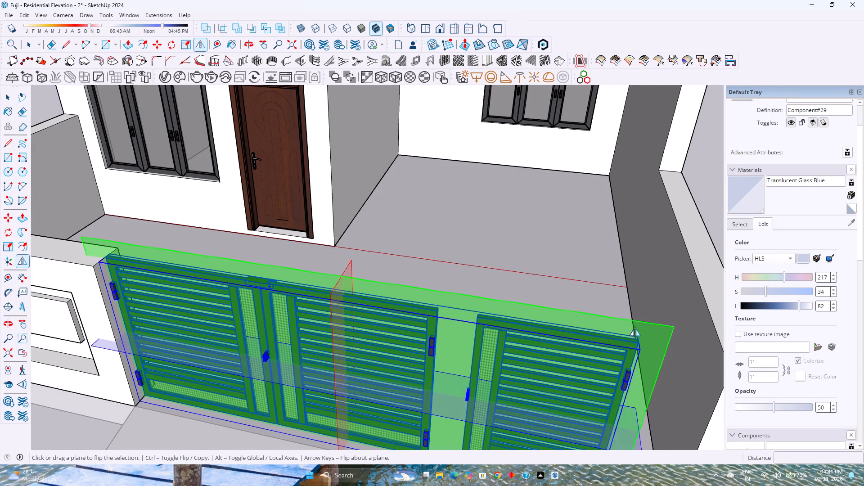
pyautogui.click(635, 325)
pyautogui.moveTo(250, 376); pyautogui.dragTo(339, 288, button='middle')
pyautogui.middleClick(339, 288)
pyautogui.scroll(-2, 341, 288)
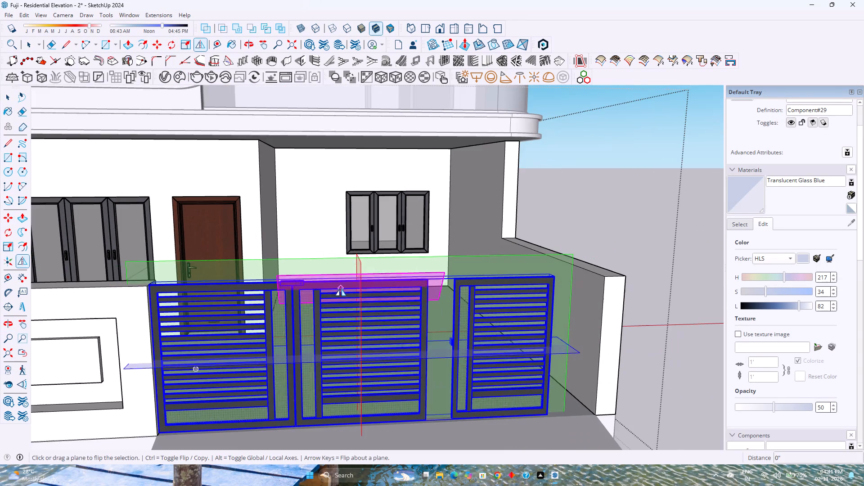
pyautogui.moveTo(440, 356); pyautogui.dragTo(378, 316, button='middle')
pyautogui.middleClick(377, 316)
pyautogui.middleClick(377, 316)
pyautogui.scroll(2, 392, 318)
pyautogui.moveTo(394, 318); pyautogui.dragTo(408, 370, button='middle')
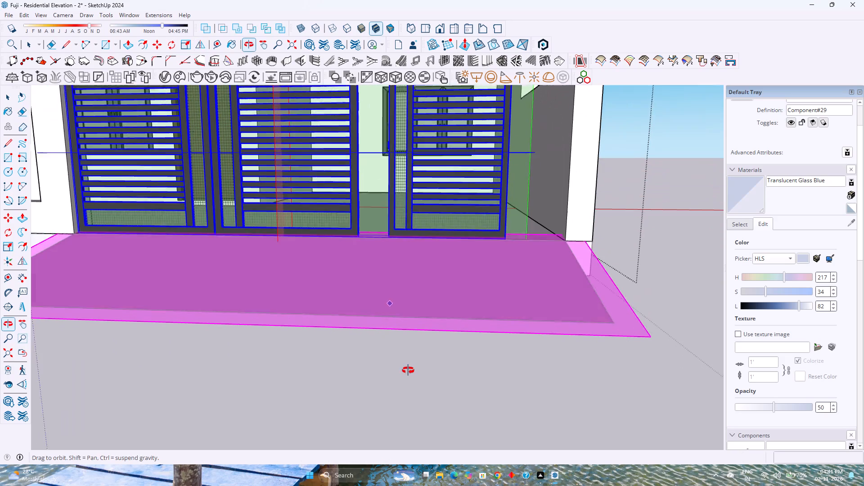
pyautogui.moveTo(408, 370); pyautogui.dragTo(409, 374, button='middle')
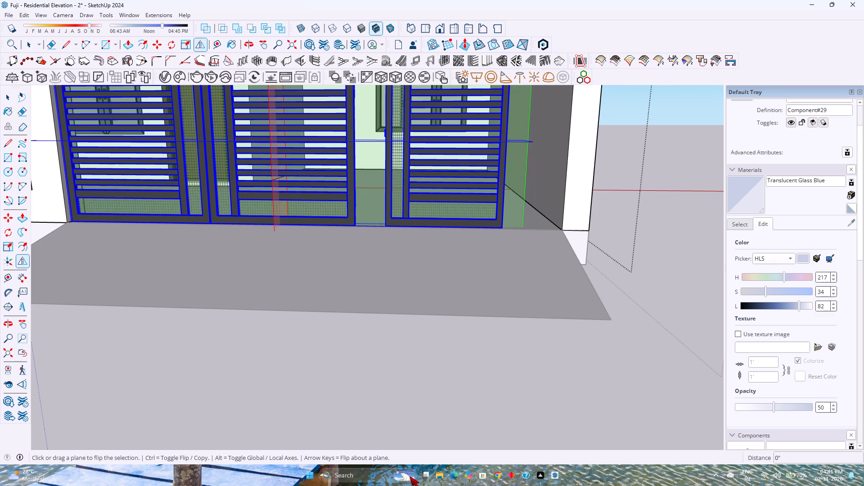
pyautogui.press('space')
# Open the gate component at the entrance for editing.
pyautogui.scroll(-3, 408, 472)
pyautogui.scroll(1, 364, 339)
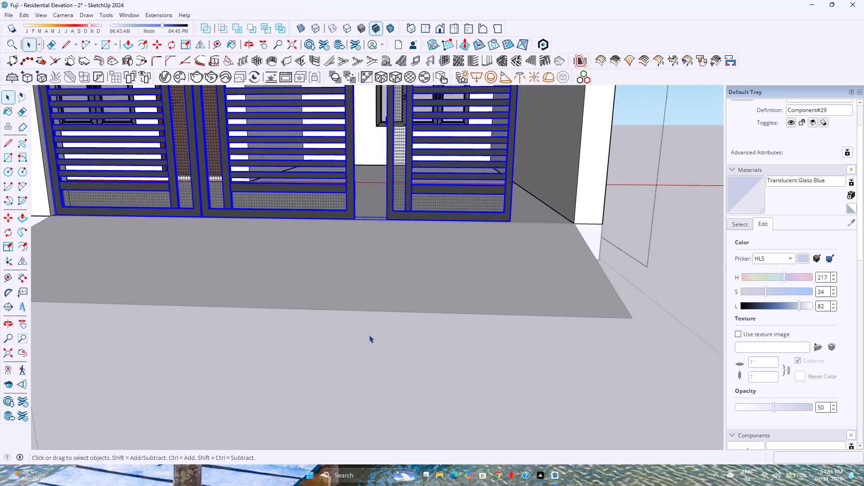
pyautogui.scroll(-2, 349, 253)
pyautogui.keyDown('shift'); pyautogui.moveTo(349, 253); pyautogui.dragTo(334, 350, button='middle'); pyautogui.keyUp('shift')
pyautogui.scroll(-3, 331, 322)
pyautogui.doubleClick(324, 282)
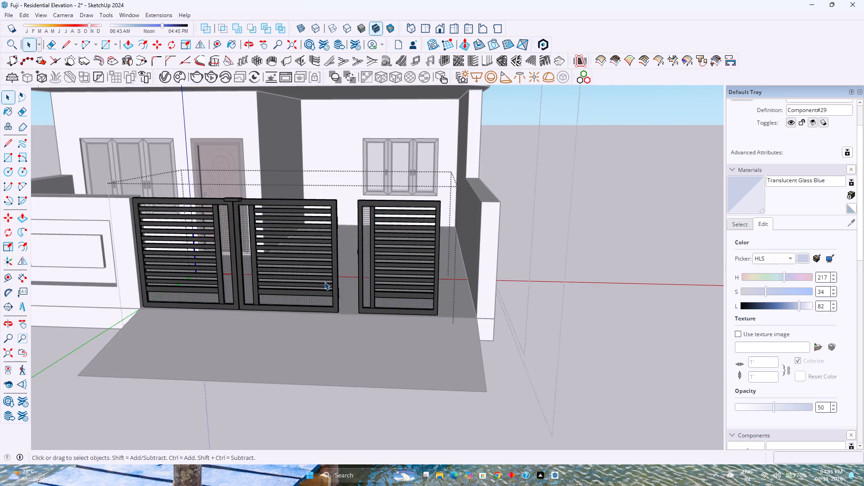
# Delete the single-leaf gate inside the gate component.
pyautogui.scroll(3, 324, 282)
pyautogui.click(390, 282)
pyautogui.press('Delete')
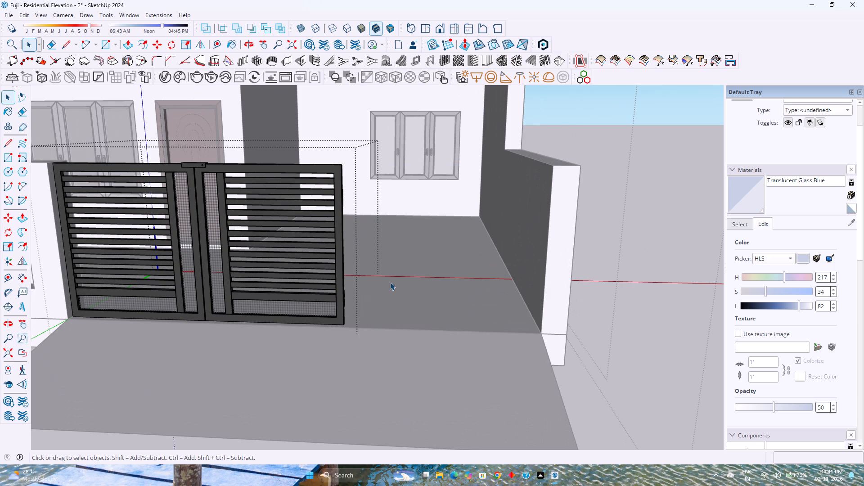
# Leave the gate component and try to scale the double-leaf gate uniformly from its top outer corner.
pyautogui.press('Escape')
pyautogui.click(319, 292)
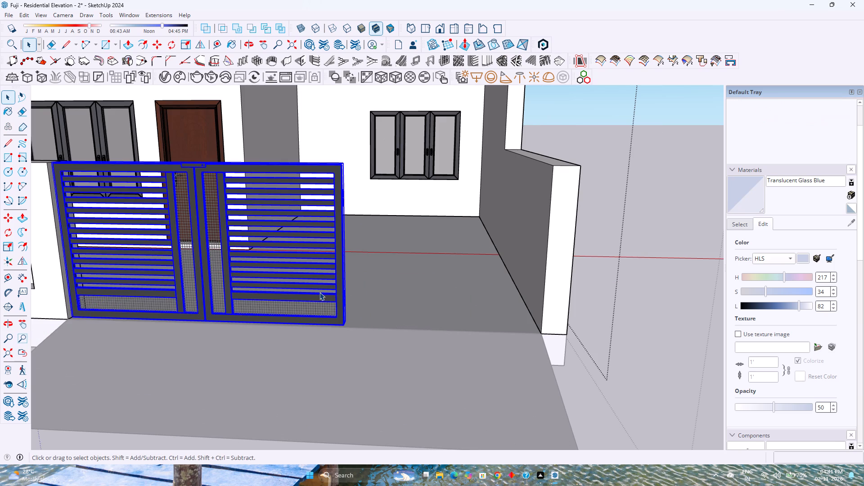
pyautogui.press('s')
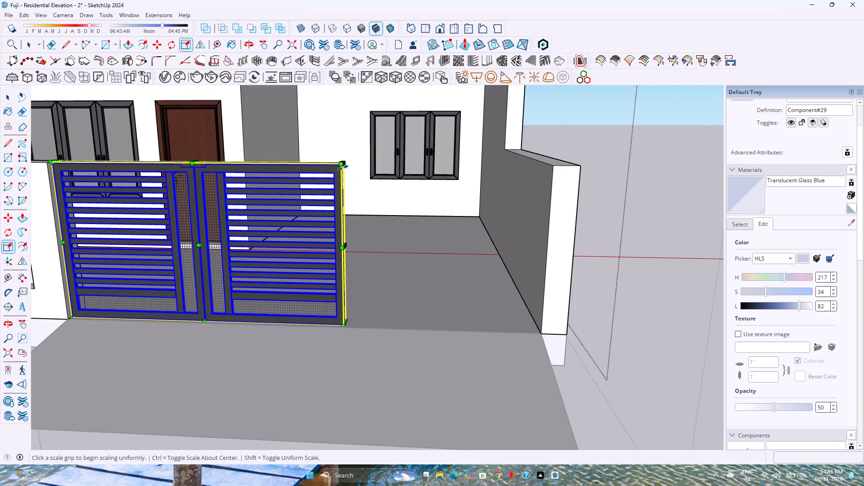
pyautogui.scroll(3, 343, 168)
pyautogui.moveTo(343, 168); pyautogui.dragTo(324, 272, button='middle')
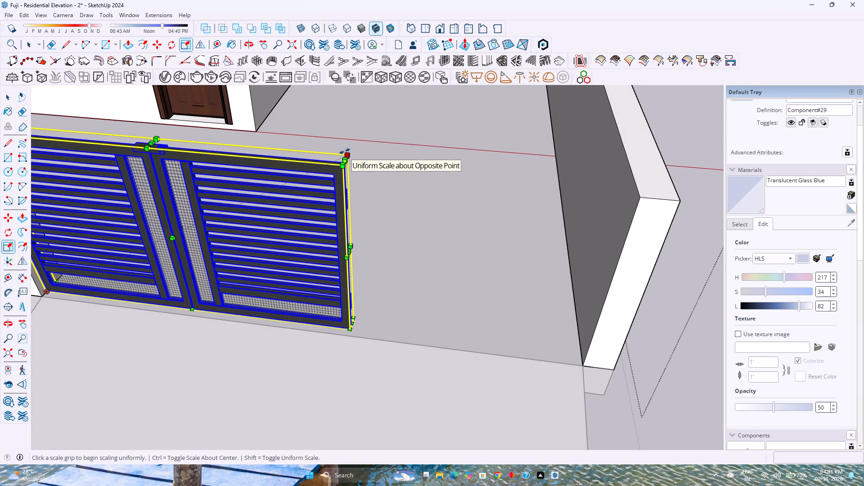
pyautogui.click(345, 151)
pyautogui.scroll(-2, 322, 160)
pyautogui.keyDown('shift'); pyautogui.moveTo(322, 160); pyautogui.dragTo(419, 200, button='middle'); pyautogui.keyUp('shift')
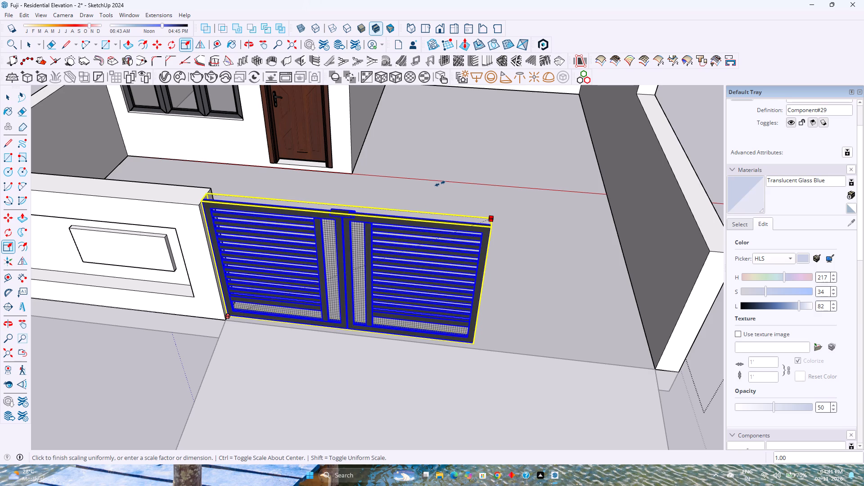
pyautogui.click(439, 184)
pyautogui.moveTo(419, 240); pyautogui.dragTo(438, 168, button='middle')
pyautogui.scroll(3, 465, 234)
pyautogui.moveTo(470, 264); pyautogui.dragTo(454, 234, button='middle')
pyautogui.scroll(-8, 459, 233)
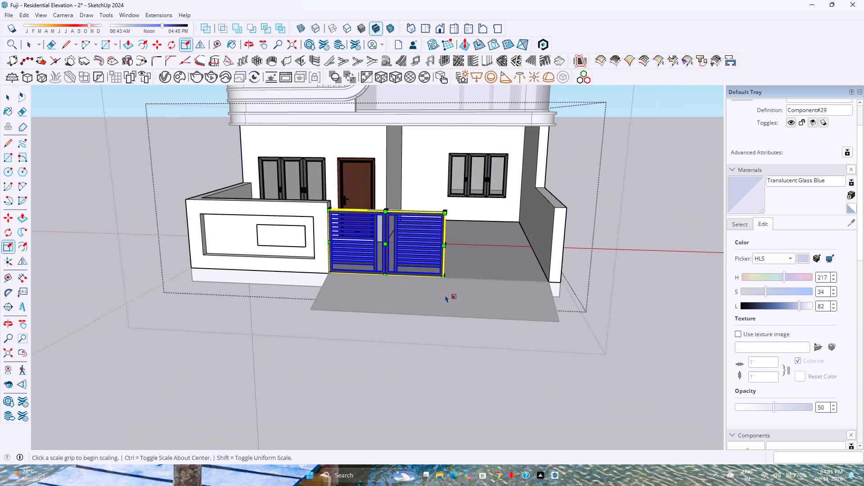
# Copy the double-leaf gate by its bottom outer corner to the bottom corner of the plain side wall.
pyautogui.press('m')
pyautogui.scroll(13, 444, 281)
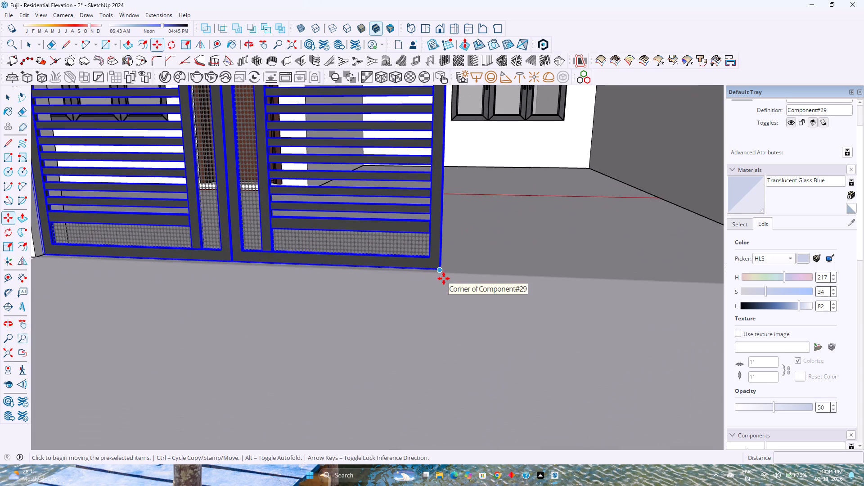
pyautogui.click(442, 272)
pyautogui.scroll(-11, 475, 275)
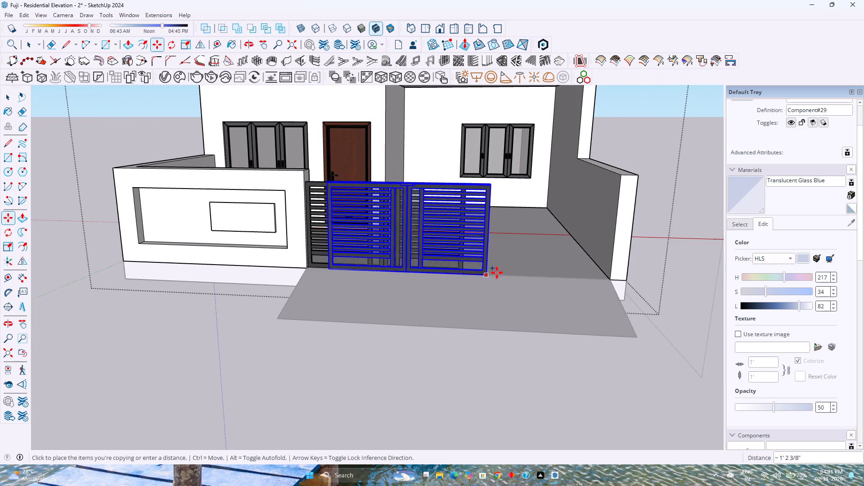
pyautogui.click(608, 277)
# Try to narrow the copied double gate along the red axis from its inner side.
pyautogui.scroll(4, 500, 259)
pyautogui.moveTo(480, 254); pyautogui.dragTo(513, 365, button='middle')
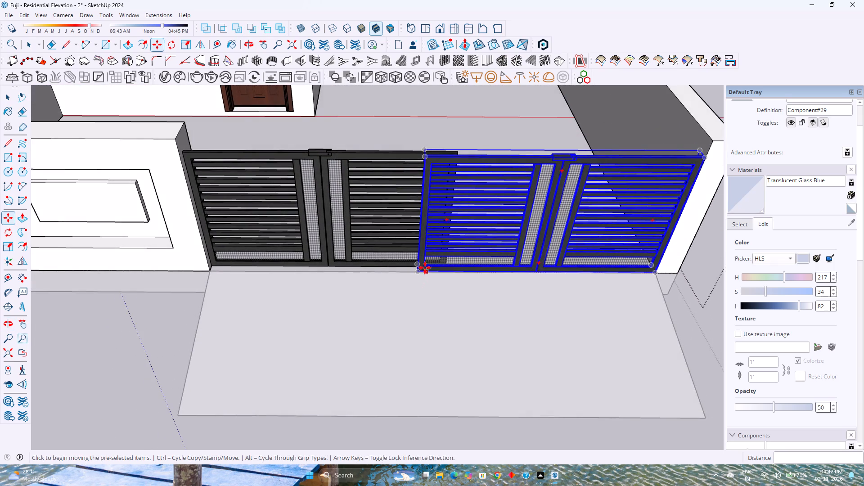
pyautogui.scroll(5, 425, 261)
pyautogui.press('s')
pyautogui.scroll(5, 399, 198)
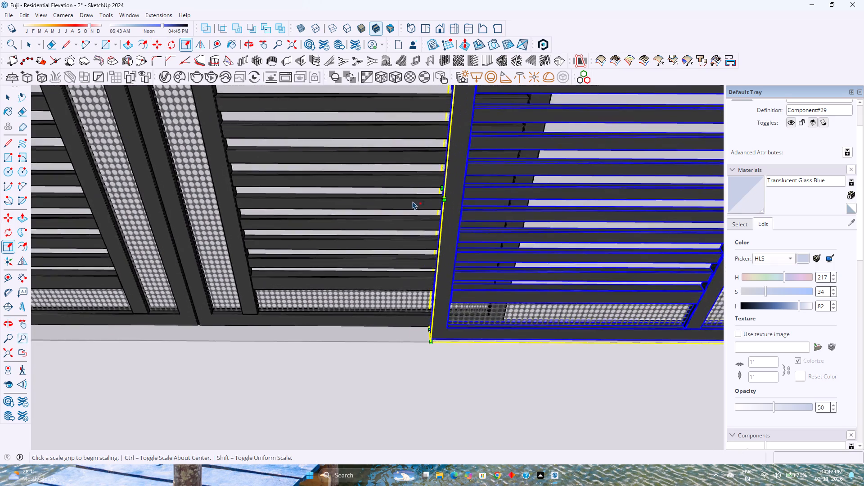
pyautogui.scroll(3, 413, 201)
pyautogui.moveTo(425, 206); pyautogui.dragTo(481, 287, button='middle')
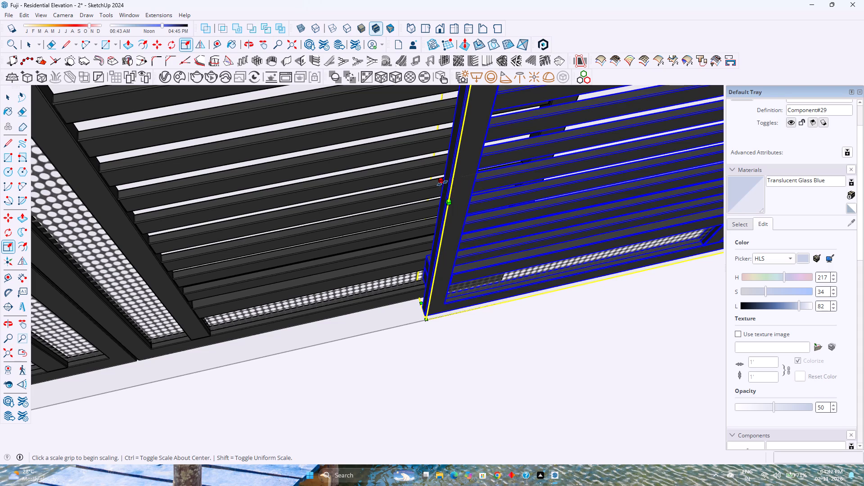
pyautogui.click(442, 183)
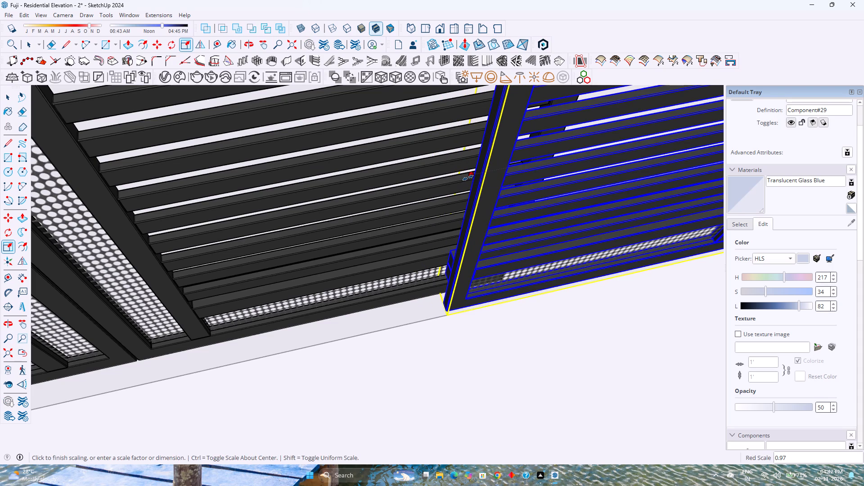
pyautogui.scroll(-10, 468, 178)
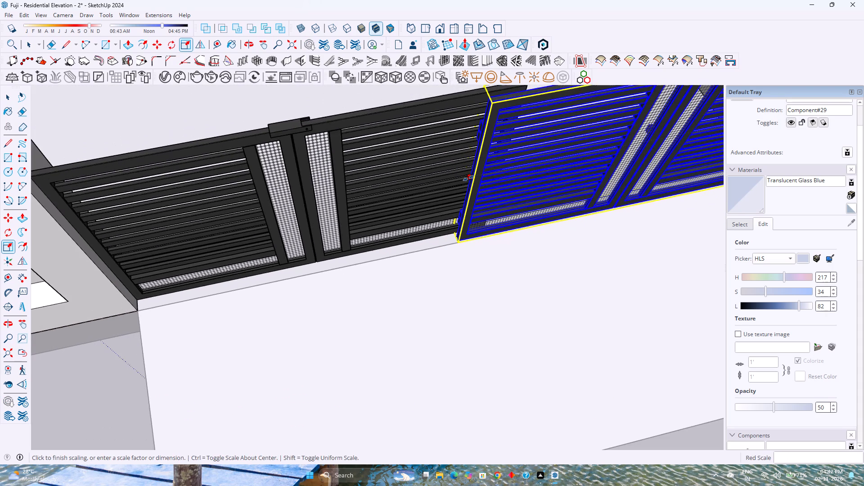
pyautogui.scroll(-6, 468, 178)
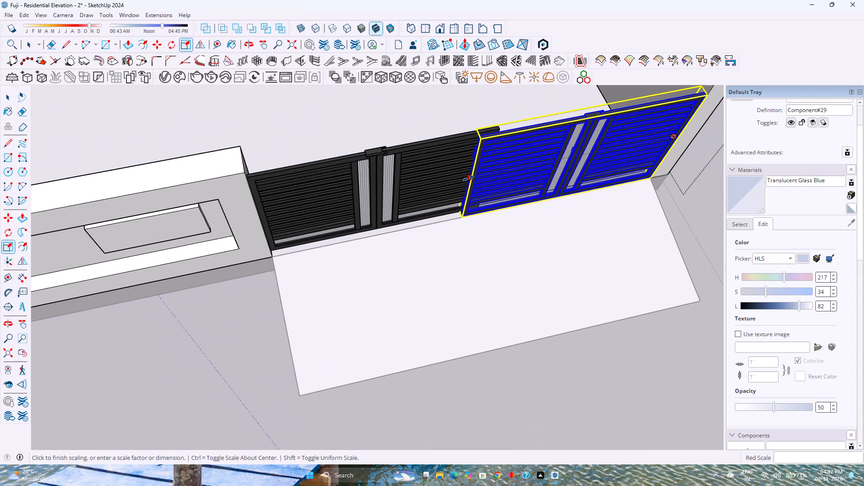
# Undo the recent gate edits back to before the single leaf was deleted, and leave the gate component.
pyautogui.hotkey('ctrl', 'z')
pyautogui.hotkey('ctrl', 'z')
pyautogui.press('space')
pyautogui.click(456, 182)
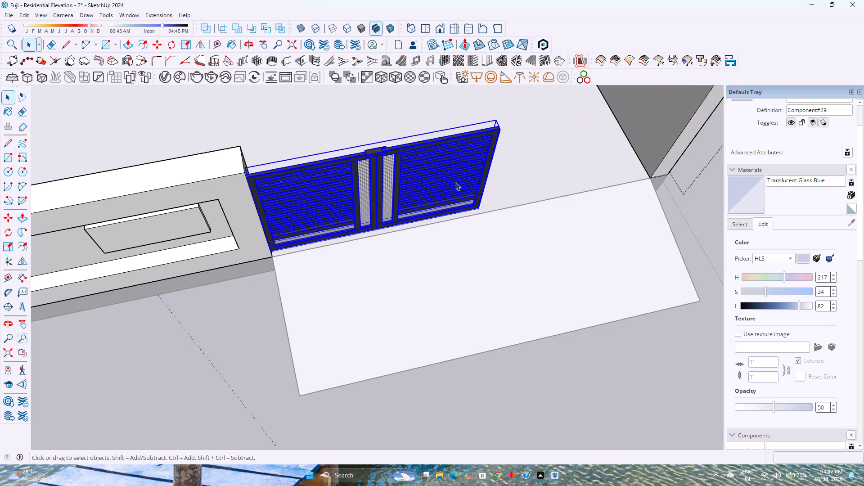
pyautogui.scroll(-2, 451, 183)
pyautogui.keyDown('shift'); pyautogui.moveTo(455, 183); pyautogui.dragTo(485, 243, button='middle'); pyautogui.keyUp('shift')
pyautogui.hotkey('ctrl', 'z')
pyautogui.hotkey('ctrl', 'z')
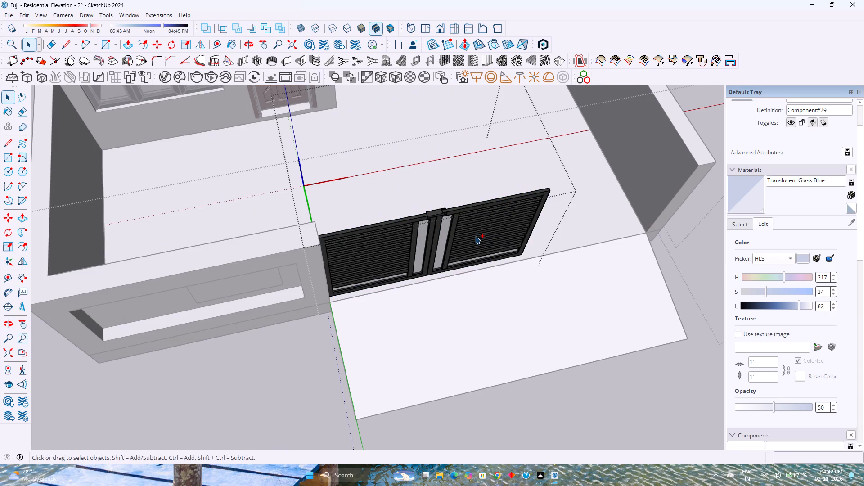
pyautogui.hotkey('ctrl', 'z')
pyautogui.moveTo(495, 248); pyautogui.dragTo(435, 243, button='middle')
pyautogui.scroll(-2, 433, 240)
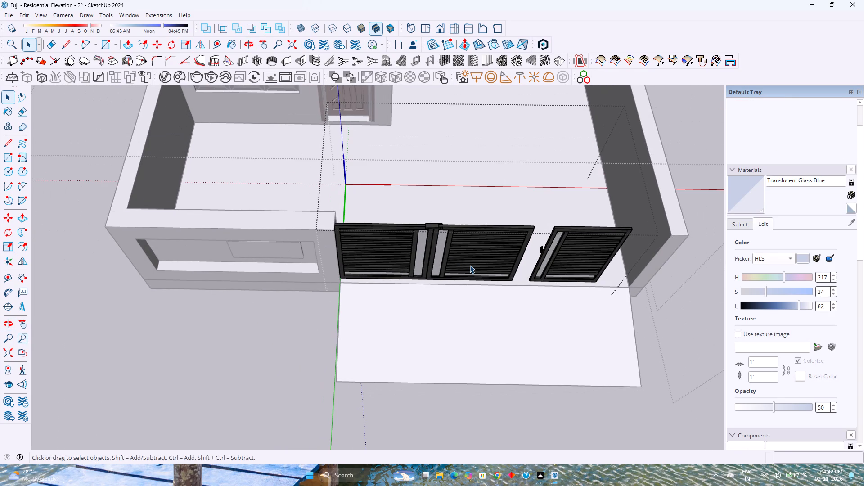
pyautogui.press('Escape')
# Flip the whole gate sideways about its red-axis plane so the single leaf sits beside the recessed-panel boundary wall.
pyautogui.scroll(4, 469, 264)
pyautogui.keyDown('shift'); pyautogui.moveTo(483, 275); pyautogui.dragTo(382, 311, button='middle'); pyautogui.keyUp('shift')
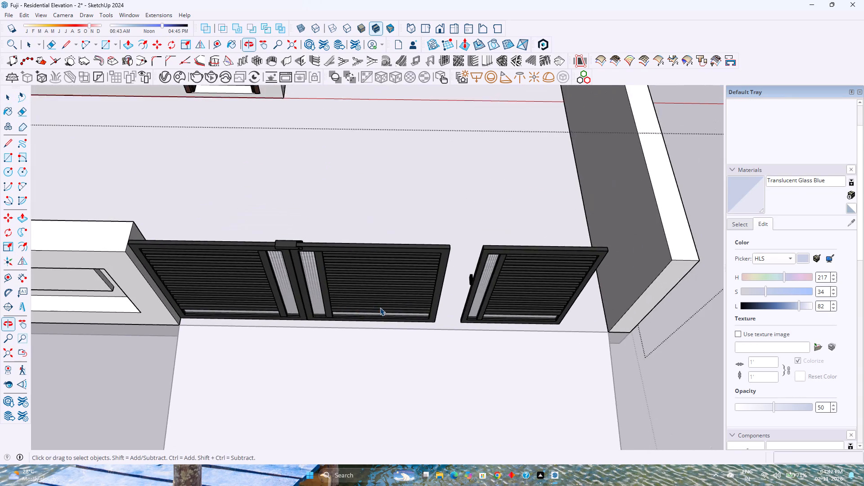
pyautogui.scroll(2, 380, 307)
pyautogui.click(378, 301)
pyautogui.scroll(-3, 378, 301)
pyautogui.moveTo(345, 286); pyautogui.dragTo(351, 247, button='middle')
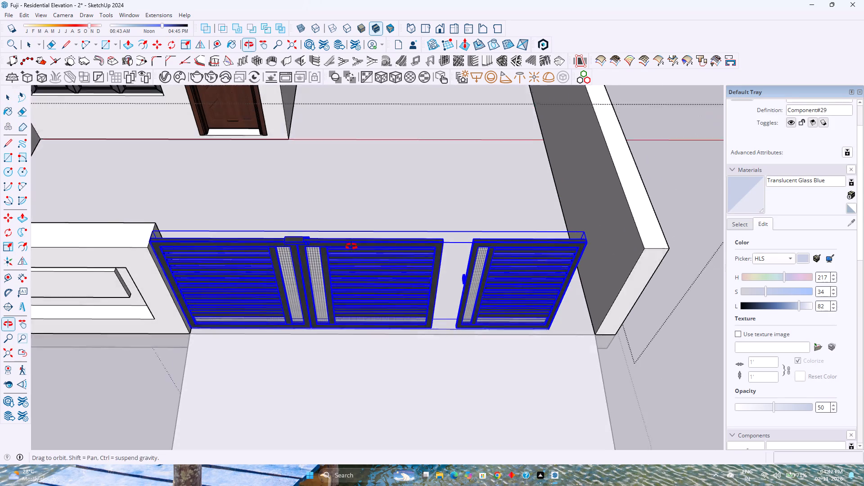
pyautogui.moveTo(356, 236); pyautogui.dragTo(359, 231, button='middle')
pyautogui.moveTo(351, 247); pyautogui.dragTo(355, 239, button='middle')
pyautogui.click(198, 48)
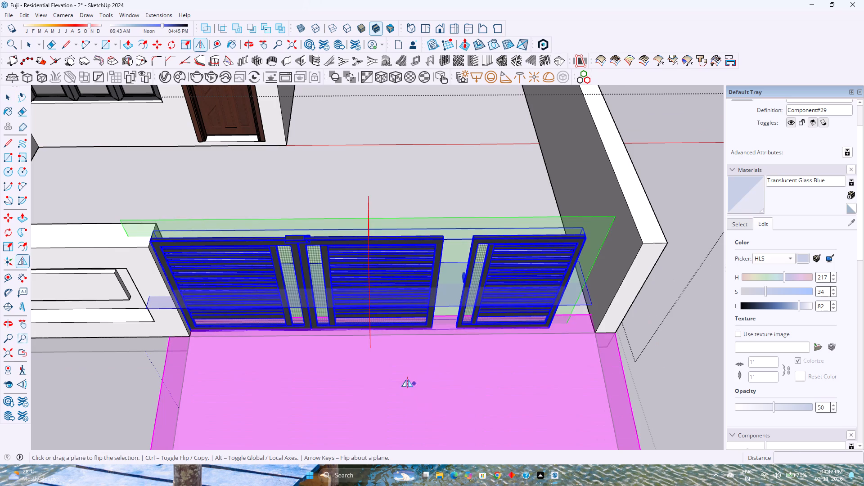
pyautogui.click(371, 349)
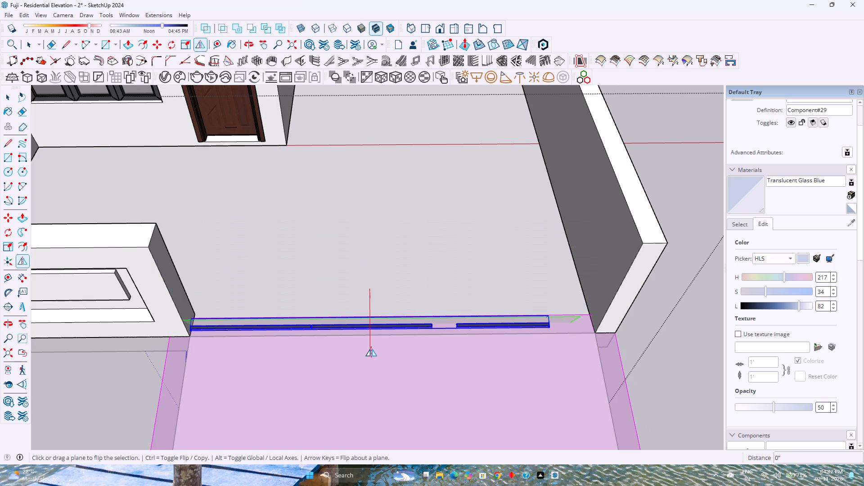
pyautogui.hotkey('ctrl', 'z')
pyautogui.click(371, 345)
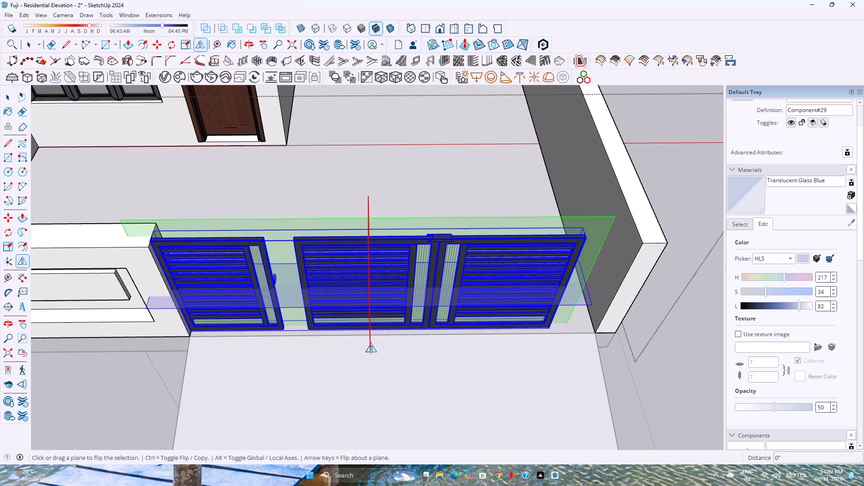
# Move the whole gate by the double leaf's bottom outer corner onto the bottom corner of the plain side wall.
pyautogui.press('m')
pyautogui.scroll(6, 555, 346)
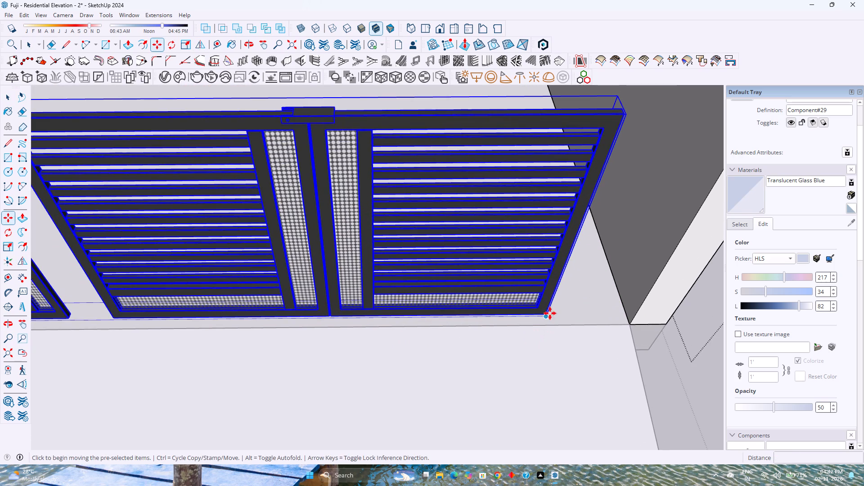
pyautogui.click(550, 317)
pyautogui.click(634, 324)
# Move the whole gate 3" inward from the front corner, along the side wall's bottom edge.
pyautogui.scroll(4, 632, 335)
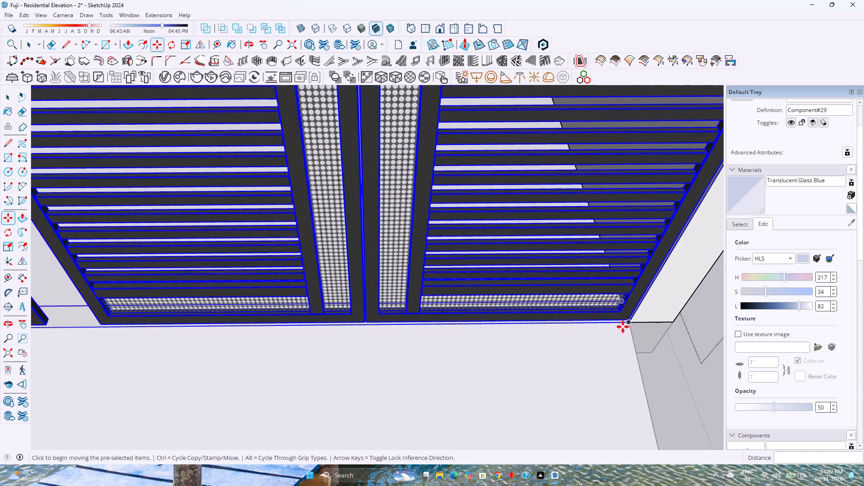
pyautogui.scroll(2, 623, 327)
pyautogui.click(633, 320)
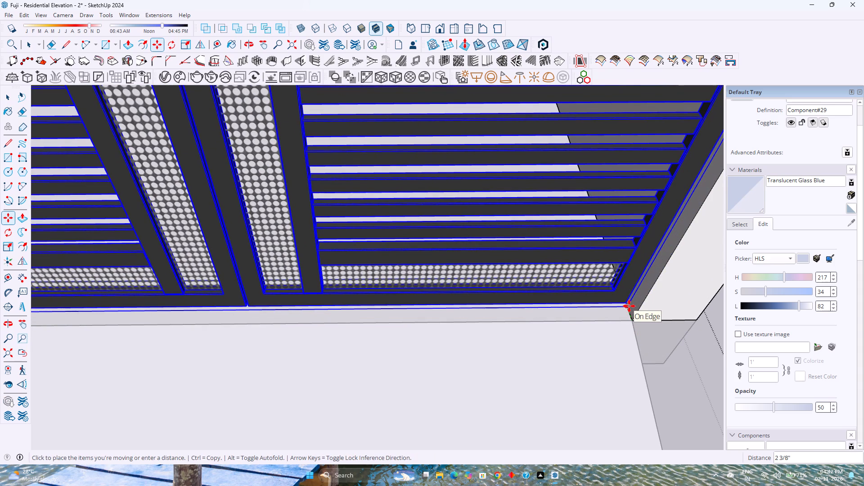
pyautogui.press('3')
pyautogui.press('Return')
pyautogui.scroll(-4, 582, 328)
pyautogui.press('space')
pyautogui.scroll(-9, 582, 328)
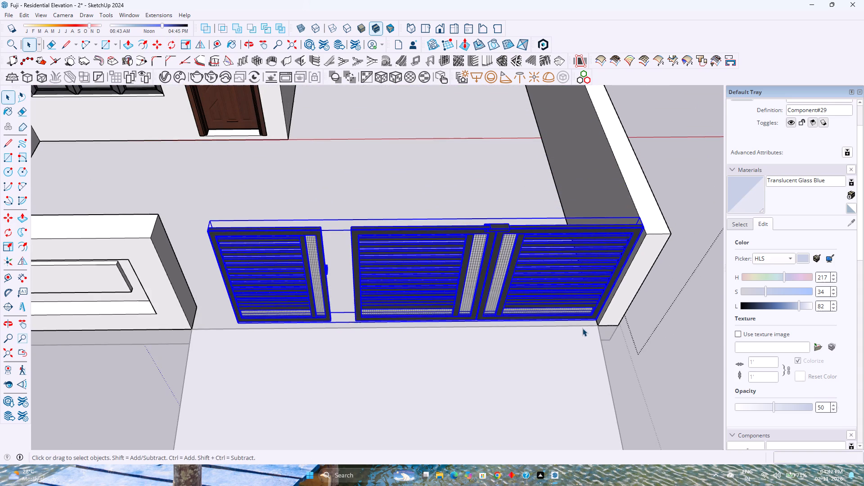
# Inside the gate component, move the single leaf about 1' 8" along the red axis against the recessed-panel boundary wall's end.
pyautogui.keyDown('shift'); pyautogui.moveTo(334, 288); pyautogui.dragTo(446, 303, button='middle'); pyautogui.keyUp('shift')
pyautogui.doubleClick(442, 300)
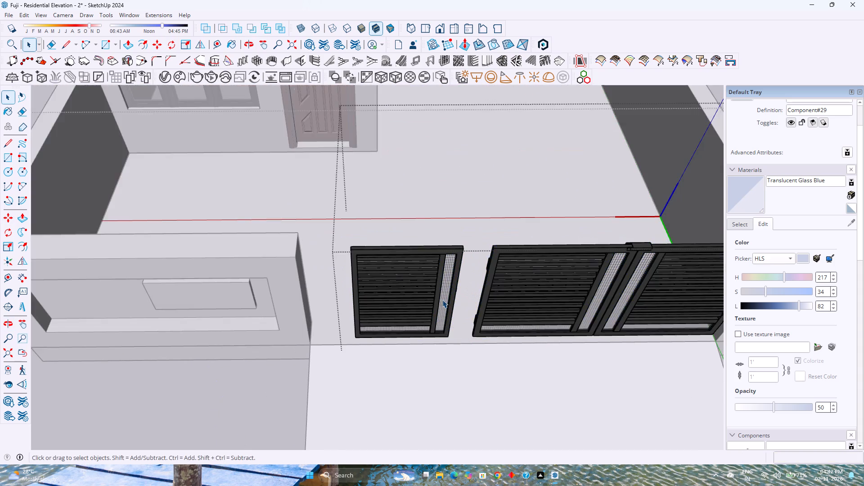
pyautogui.scroll(3, 442, 300)
pyautogui.click(438, 298)
pyautogui.scroll(2, 438, 298)
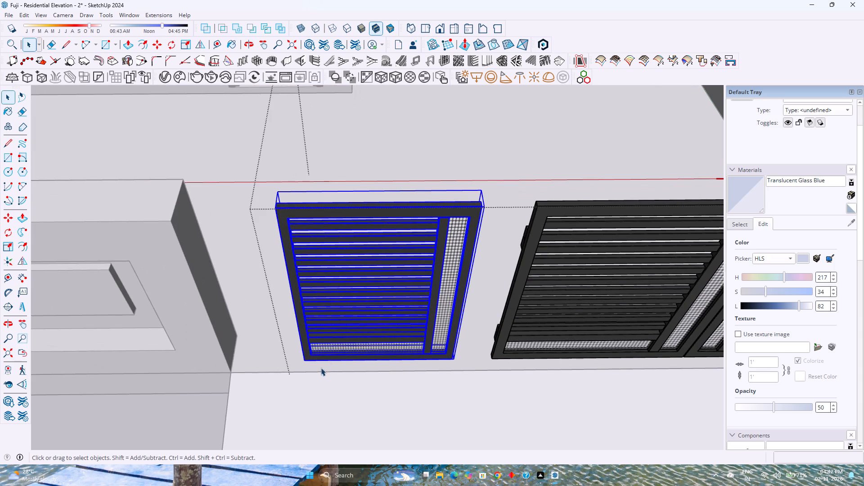
pyautogui.press('m')
pyautogui.scroll(4, 295, 360)
pyautogui.click(306, 360)
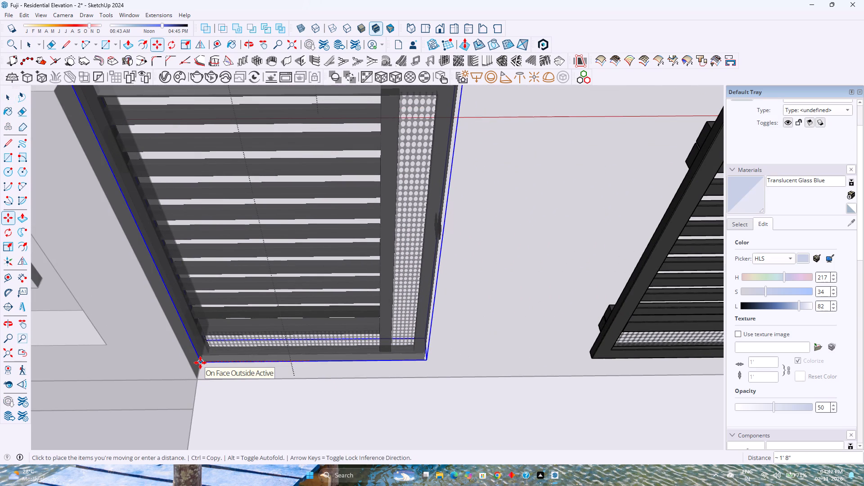
pyautogui.press('Right')
pyautogui.click(200, 362)
pyautogui.scroll(-4, 244, 350)
pyautogui.press('space')
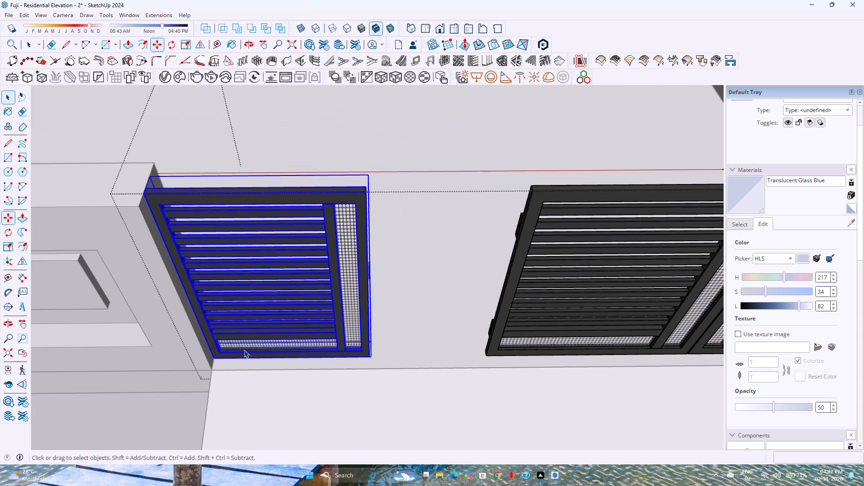
pyautogui.scroll(-4, 254, 350)
pyautogui.moveTo(303, 355); pyautogui.dragTo(304, 340, button='middle')
pyautogui.press('Escape')
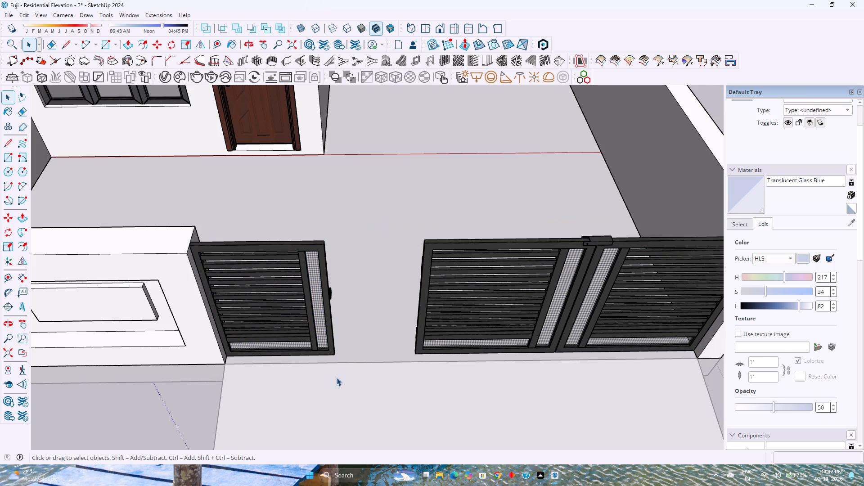
# Draw a 2' by 1' rectangle on the ground in the gap between the single and double gates, starting on the front edge.
pyautogui.scroll(3, 355, 359)
pyautogui.moveTo(355, 359); pyautogui.dragTo(338, 422, button='middle')
pyautogui.moveTo(347, 387); pyautogui.dragTo(348, 408, button='middle')
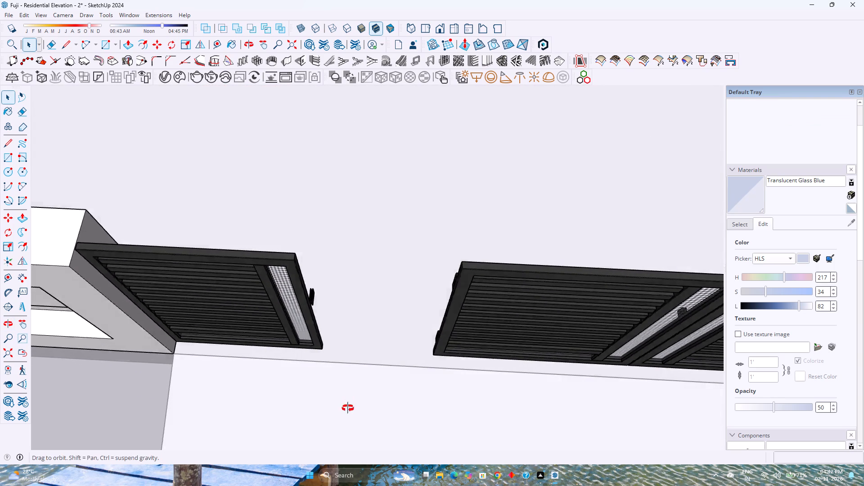
pyautogui.moveTo(348, 408); pyautogui.dragTo(343, 378, button='middle')
pyautogui.click(460, 319)
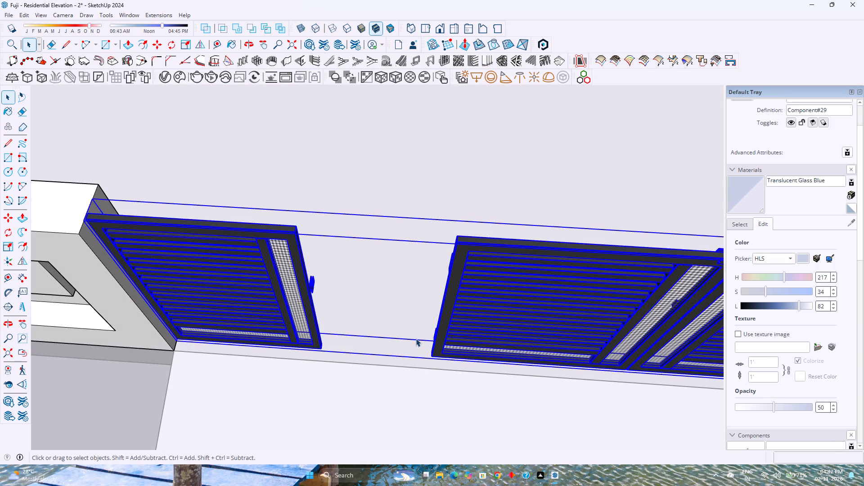
pyautogui.press('Escape')
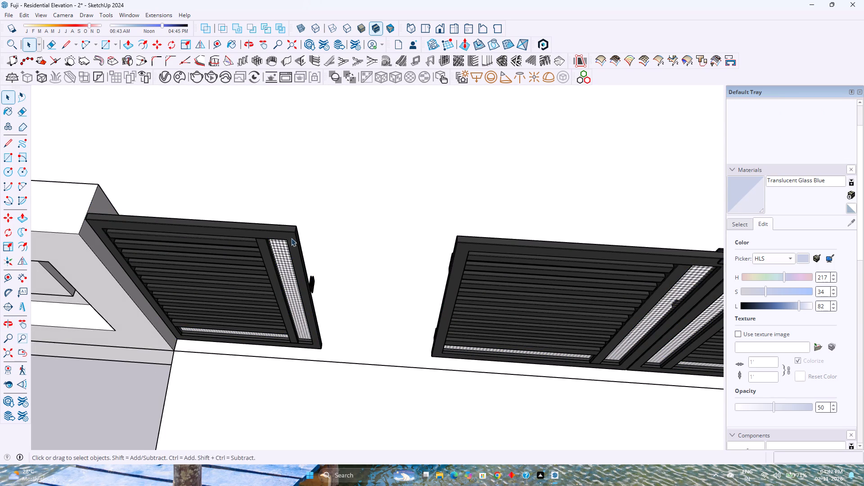
pyautogui.click(342, 216)
pyautogui.click(125, 281)
pyautogui.doubleClick(116, 292)
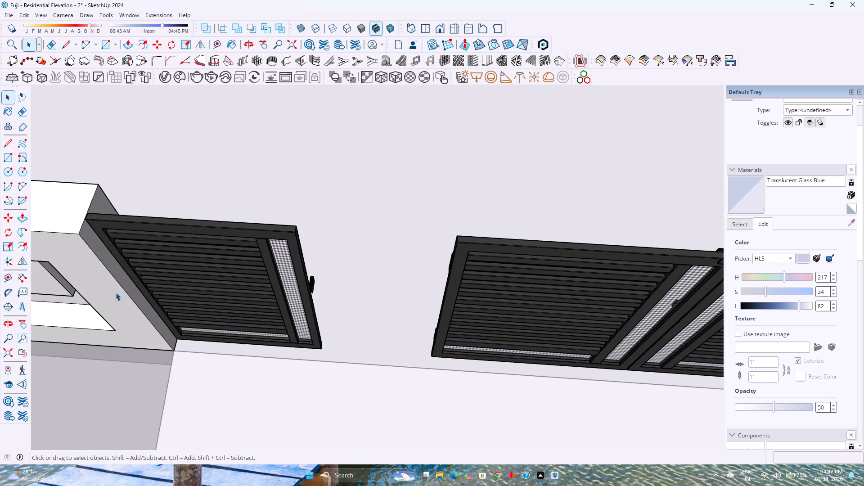
pyautogui.click(106, 48)
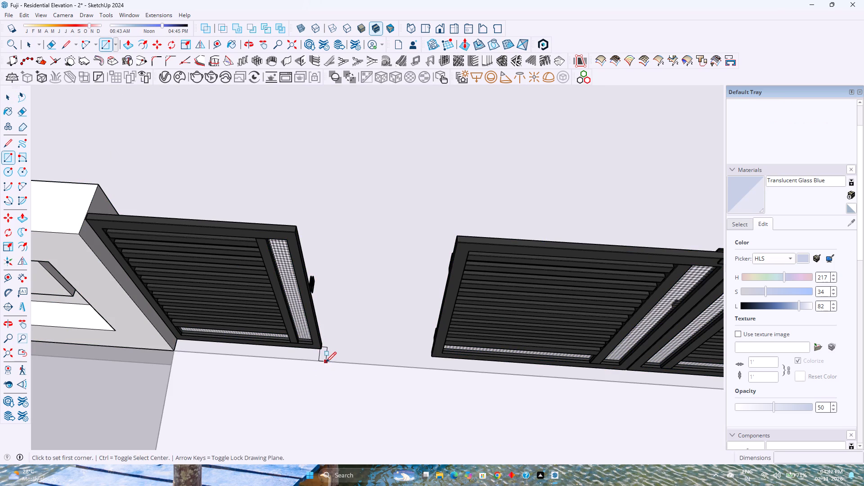
pyautogui.click(326, 362)
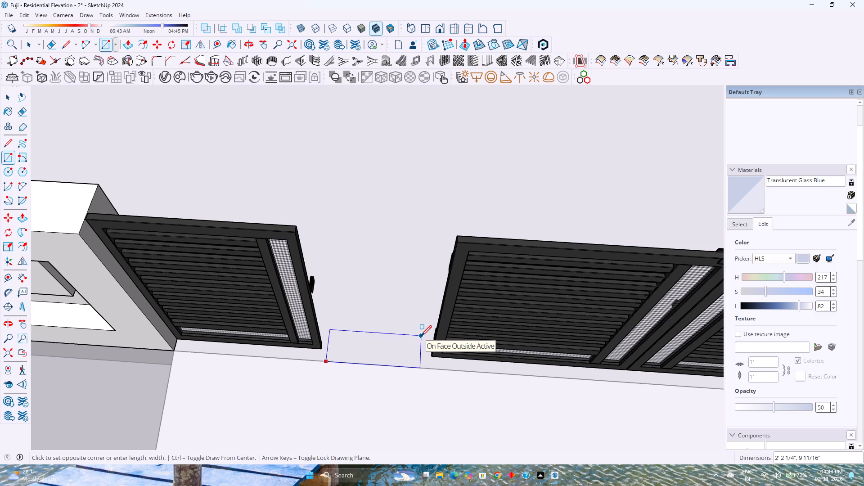
pyautogui.write("2',1'")
pyautogui.press('Return')
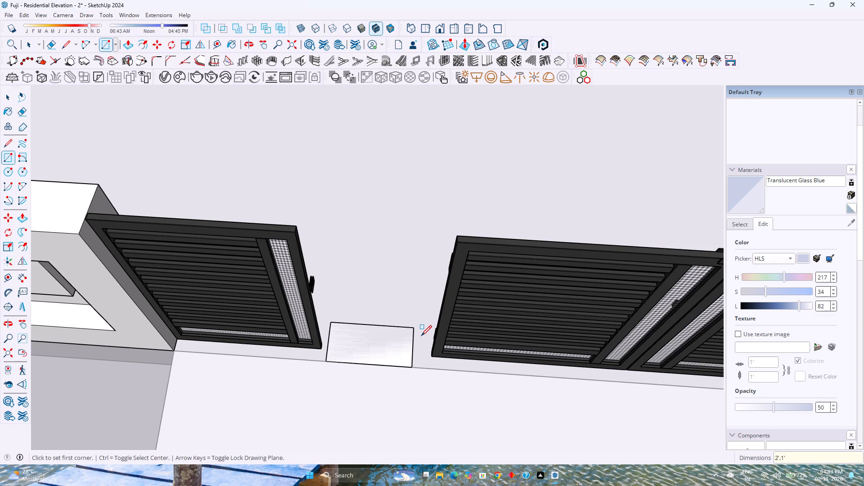
# Push/pull the rectangle up 5' to the boundary wall's top to form a gate pillar.
pyautogui.press('space')
pyautogui.click(396, 337)
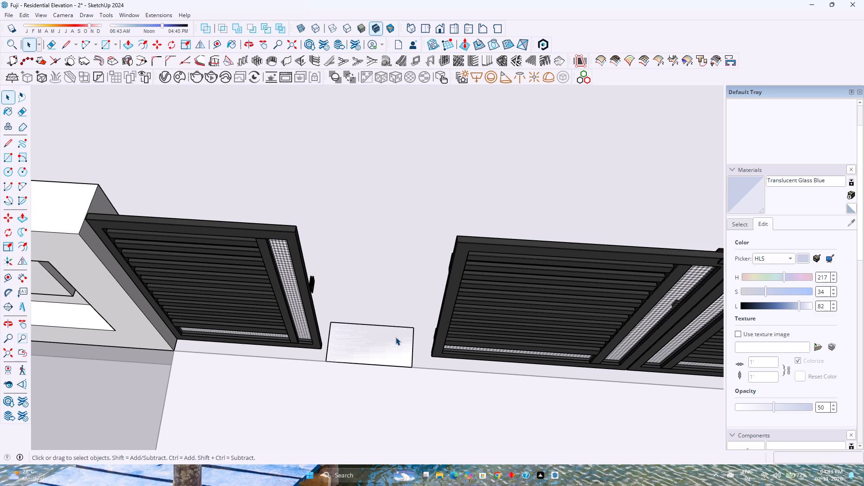
pyautogui.press('p')
pyautogui.click(378, 344)
pyautogui.scroll(-7, 378, 327)
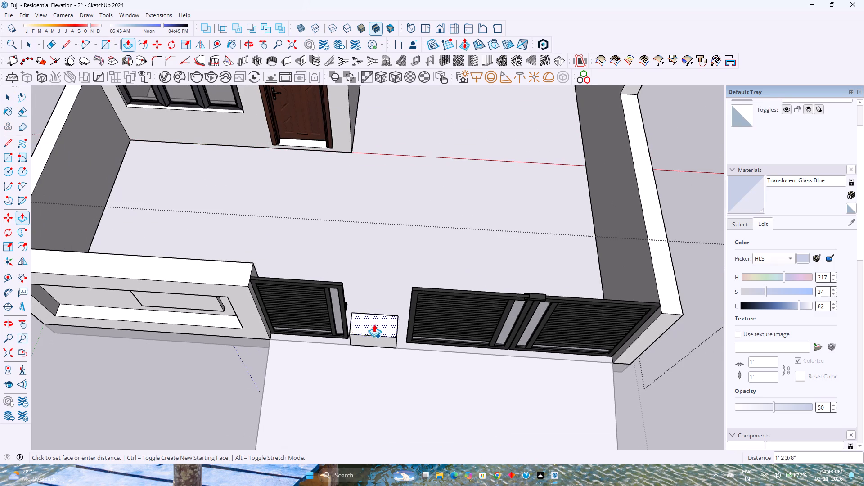
pyautogui.click(244, 286)
# Extend the pillar's side face about 1 5/8" toward the single gate leaf to close the gap.
pyautogui.scroll(5, 278, 303)
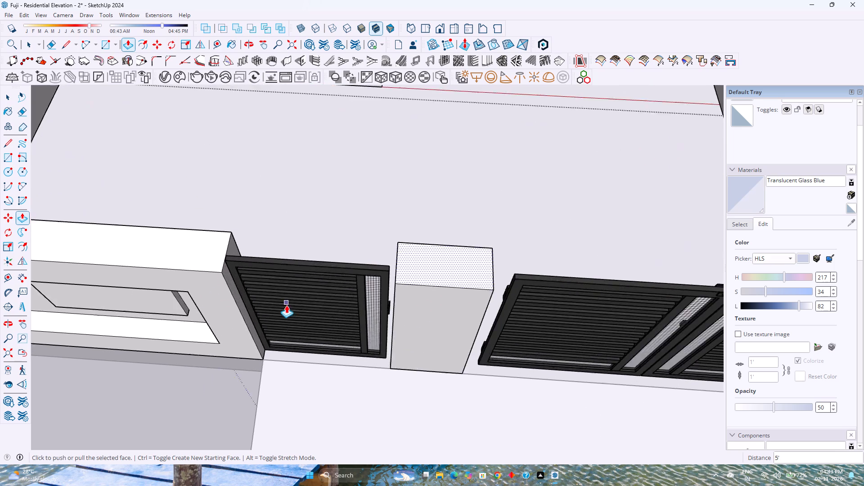
pyautogui.moveTo(289, 306); pyautogui.dragTo(345, 315, button='middle')
pyautogui.scroll(10, 365, 314)
pyautogui.scroll(1, 461, 297)
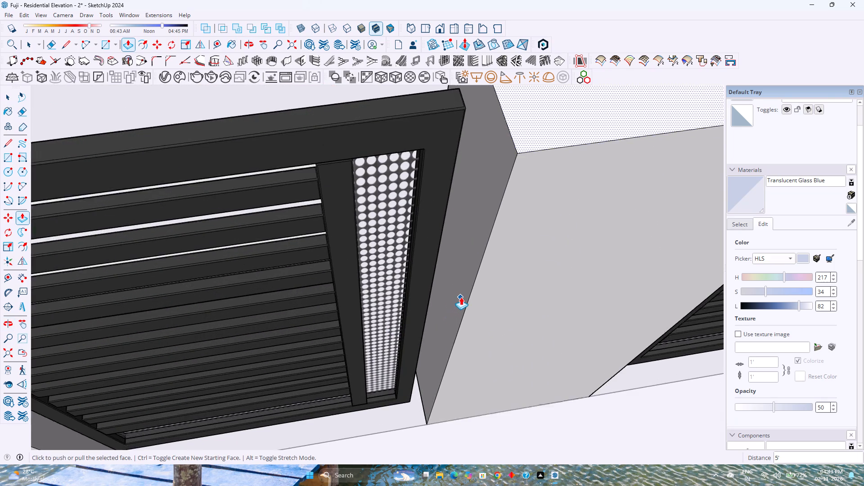
pyautogui.scroll(1, 461, 297)
pyautogui.press('Escape')
pyautogui.click(462, 295)
pyautogui.click(469, 252)
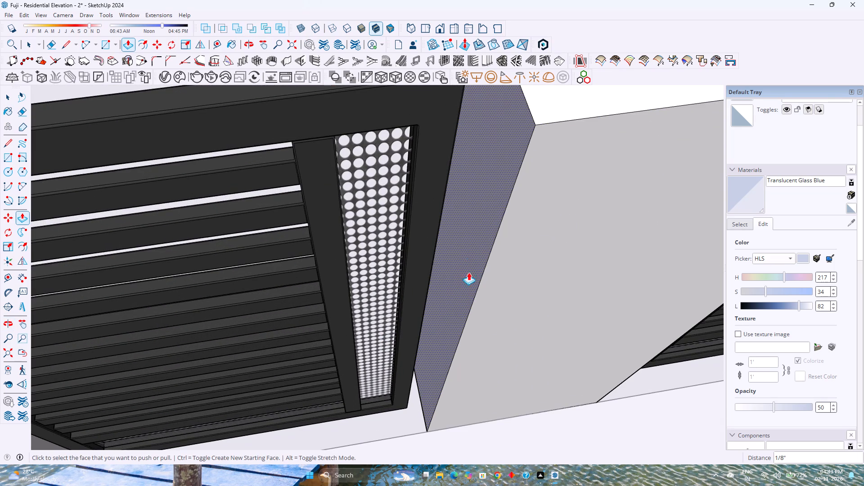
pyautogui.moveTo(474, 273); pyautogui.dragTo(441, 332, button='middle')
pyautogui.moveTo(457, 290); pyautogui.dragTo(391, 266, button='middle')
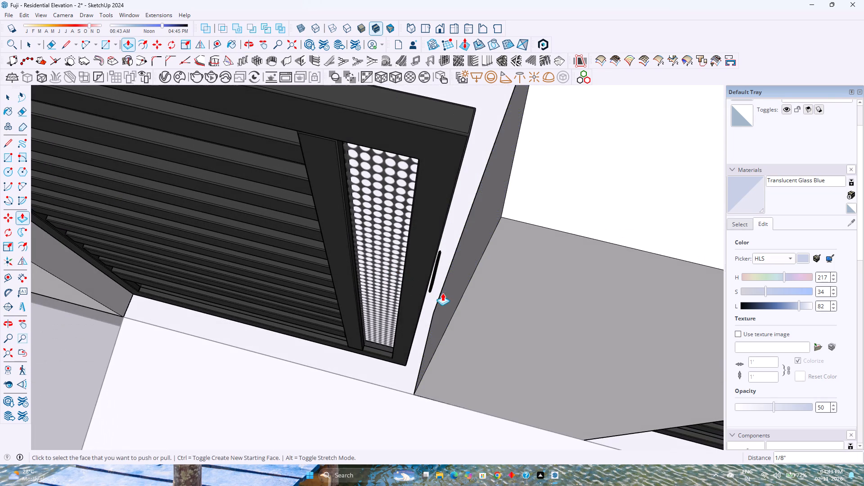
pyautogui.click(447, 295)
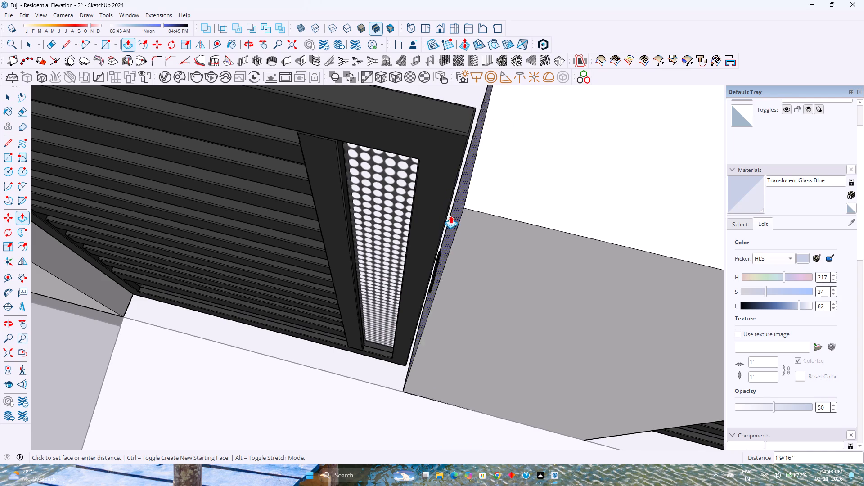
pyautogui.click(441, 265)
# Extend the pillar's opposite side face about 5 7/16" to meet the double gate's hinges.
pyautogui.scroll(11, 424, 294)
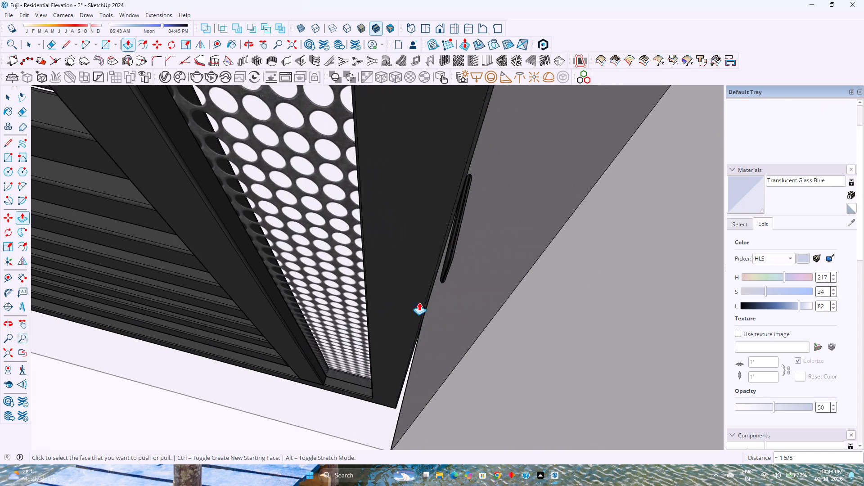
pyautogui.moveTo(419, 302); pyautogui.dragTo(445, 246, button='middle')
pyautogui.scroll(7, 456, 297)
pyautogui.moveTo(454, 296); pyautogui.dragTo(459, 245, button='middle')
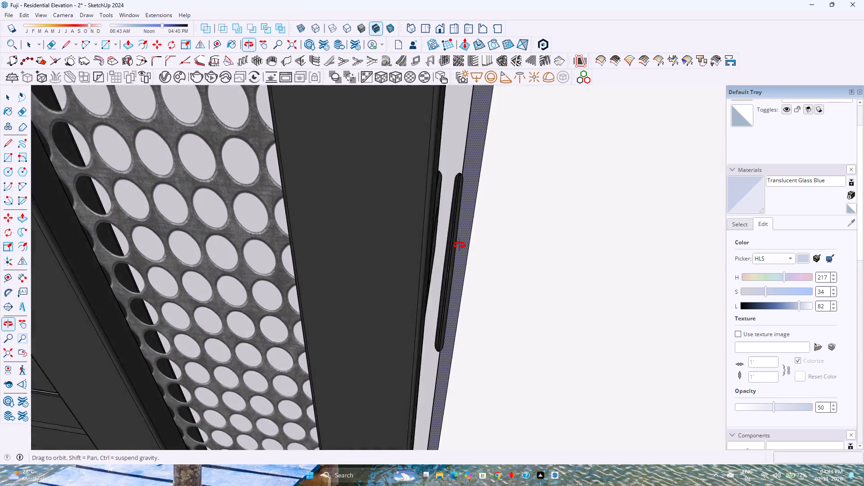
pyautogui.moveTo(459, 245); pyautogui.dragTo(488, 240, button='middle')
pyautogui.scroll(-20, 439, 270)
pyautogui.scroll(-6, 439, 270)
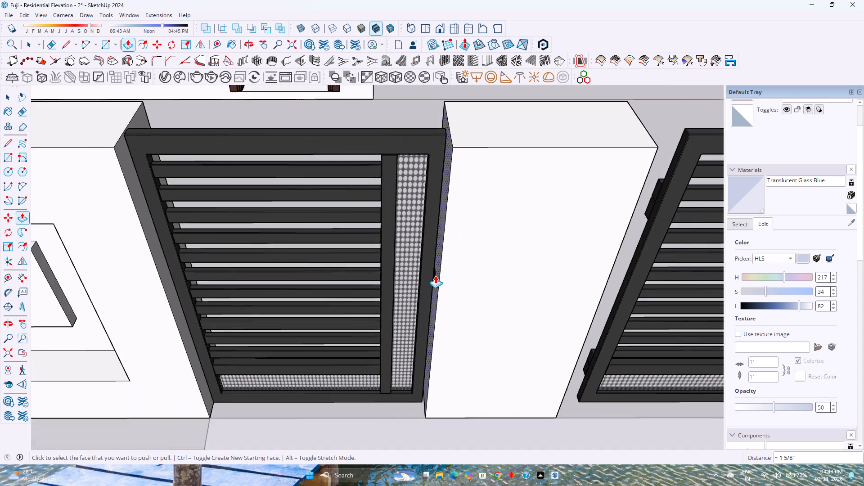
pyautogui.scroll(-3, 435, 275)
pyautogui.moveTo(495, 286); pyautogui.dragTo(367, 283, button='middle')
pyautogui.keyDown('shift'); pyautogui.moveTo(538, 316); pyautogui.dragTo(527, 310, button='middle'); pyautogui.keyUp('shift')
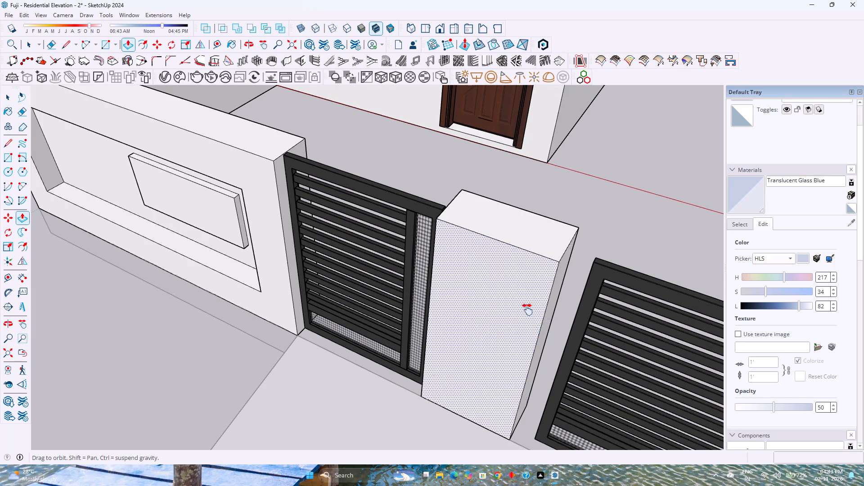
pyautogui.keyDown('shift'); pyautogui.moveTo(527, 310); pyautogui.dragTo(477, 278, button='middle'); pyautogui.keyUp('shift')
pyautogui.scroll(1, 476, 279)
pyautogui.moveTo(480, 282); pyautogui.dragTo(557, 354, button='middle')
pyautogui.keyDown('shift'); pyautogui.moveTo(555, 291); pyautogui.dragTo(525, 364, button='middle'); pyautogui.keyUp('shift')
pyautogui.scroll(4, 491, 360)
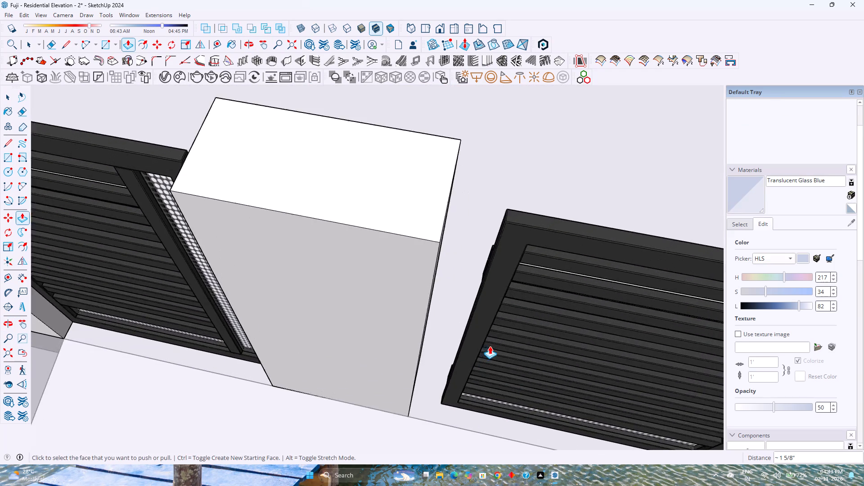
pyautogui.moveTo(490, 347); pyautogui.dragTo(500, 426, button='middle')
pyautogui.moveTo(535, 296); pyautogui.dragTo(221, 255, button='middle')
pyautogui.middleClick(221, 255)
pyautogui.click(341, 227)
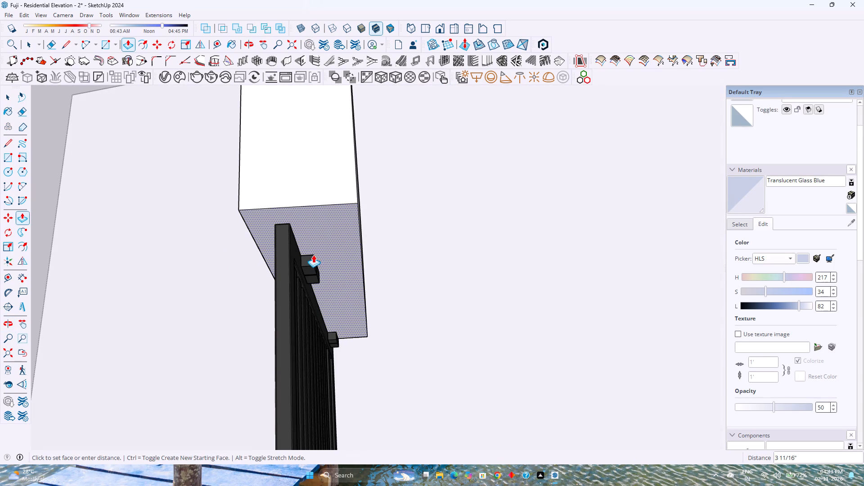
pyautogui.click(312, 256)
pyautogui.scroll(-3, 328, 267)
pyautogui.moveTo(261, 298); pyautogui.dragTo(511, 259, button='middle')
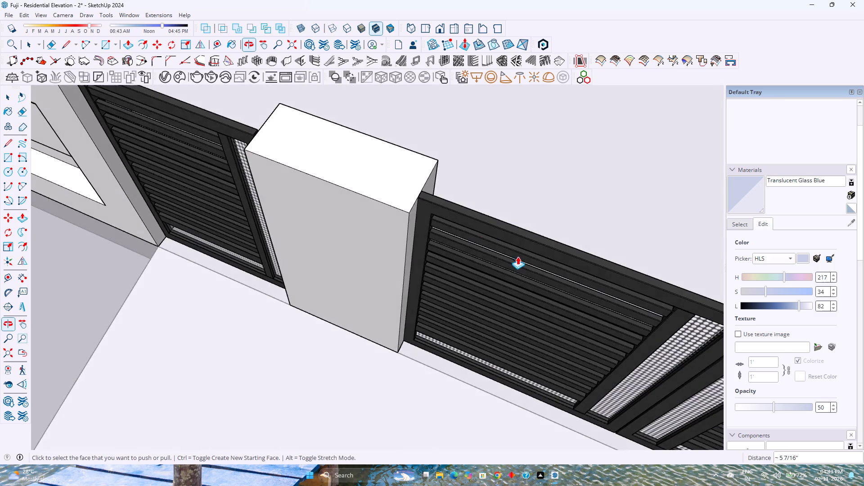
pyautogui.scroll(-9, 508, 258)
pyautogui.press('space')
pyautogui.scroll(-4, 445, 261)
pyautogui.press('Escape')
# Examine the gates and pillar in the front boundary from several angles and against the whole elevation.
pyautogui.scroll(-3, 445, 261)
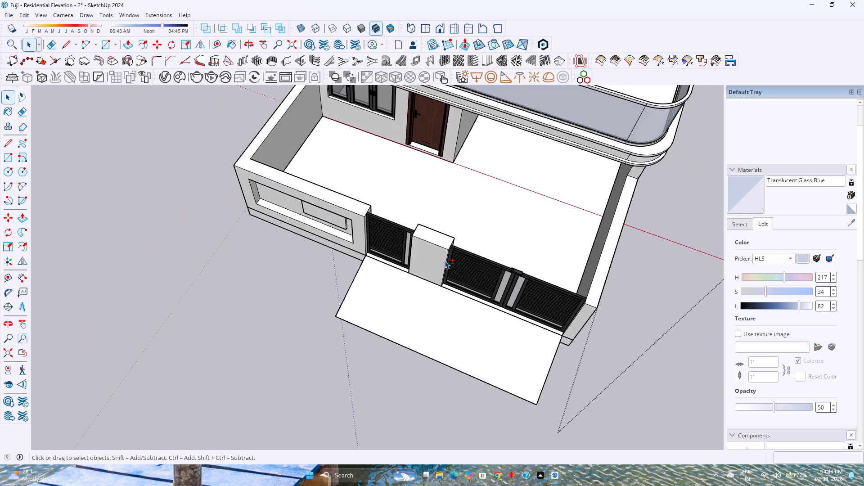
pyautogui.keyDown('shift'); pyautogui.moveTo(445, 261); pyautogui.dragTo(372, 317, button='middle'); pyautogui.keyUp('shift')
pyautogui.keyDown('shift'); pyautogui.scroll(-1, 445, 261); pyautogui.keyUp('shift')
pyautogui.moveTo(338, 331); pyautogui.dragTo(451, 239, button='middle')
pyautogui.middleClick(459, 234)
pyautogui.scroll(-4, 471, 225)
pyautogui.keyDown('shift'); pyautogui.moveTo(470, 229); pyautogui.dragTo(438, 326, button='middle'); pyautogui.keyUp('shift')
pyautogui.moveTo(389, 344); pyautogui.dragTo(424, 264, button='middle')
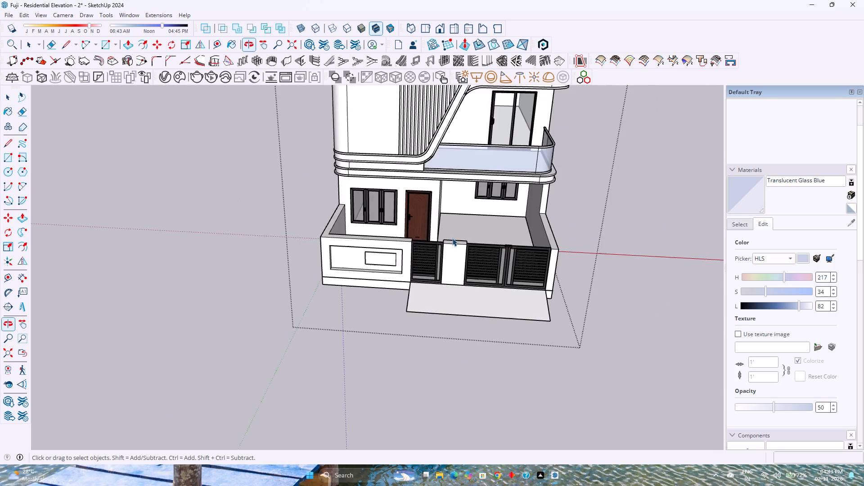
pyautogui.scroll(-3, 486, 211)
pyautogui.keyDown('shift'); pyautogui.moveTo(489, 217); pyautogui.dragTo(436, 357, button='middle'); pyautogui.keyUp('shift')
pyautogui.moveTo(428, 360); pyautogui.dragTo(436, 283, button='middle')
pyautogui.scroll(-4, 450, 261)
pyautogui.scroll(1, 445, 359)
pyautogui.moveTo(445, 359); pyautogui.dragTo(452, 323, button='middle')
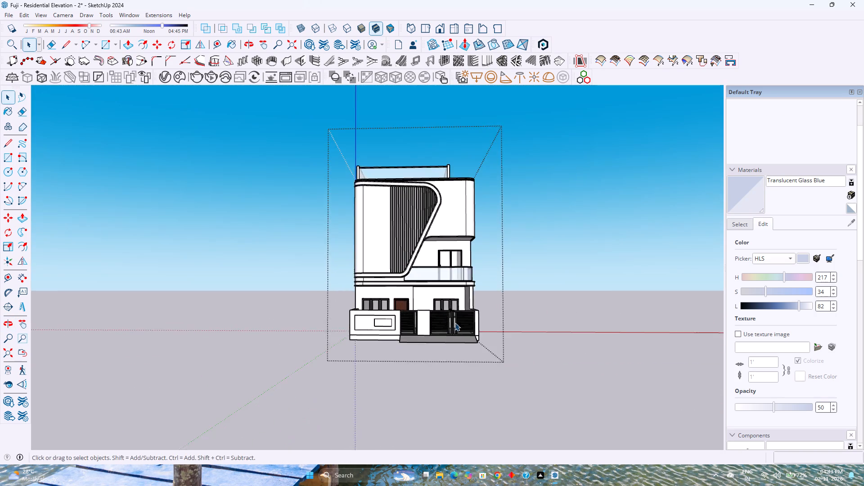
pyautogui.scroll(5, 456, 323)
# Save the model.
pyautogui.hotkey('ctrl', 's')
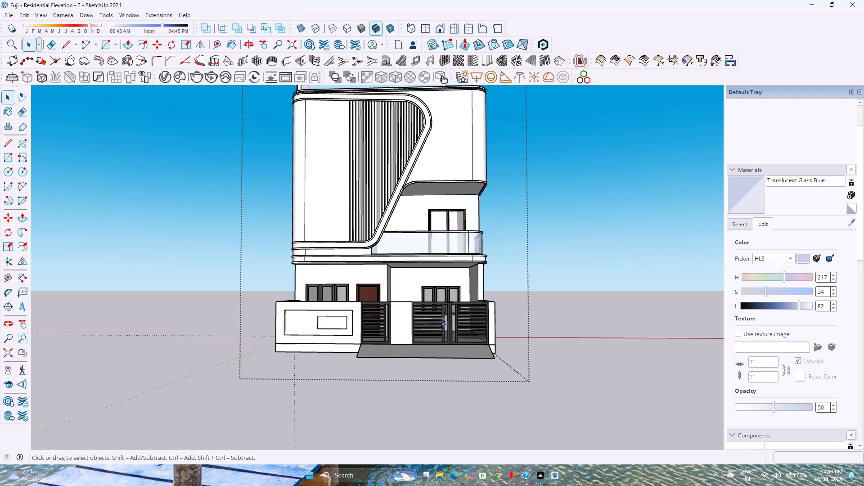
# Review the front elevation and side view of the house with the completed gate boundary.
pyautogui.scroll(-5, 412, 281)
pyautogui.scroll(10, 386, 325)
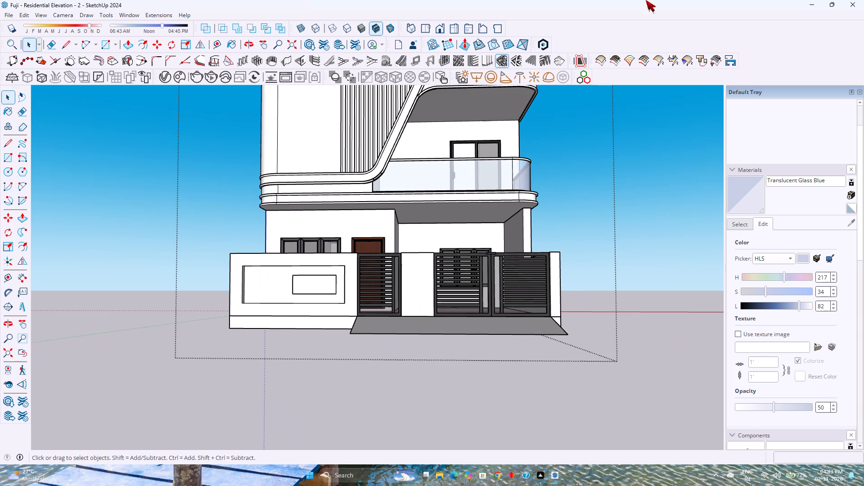
pyautogui.moveTo(485, 233); pyautogui.dragTo(415, 336, button='middle')
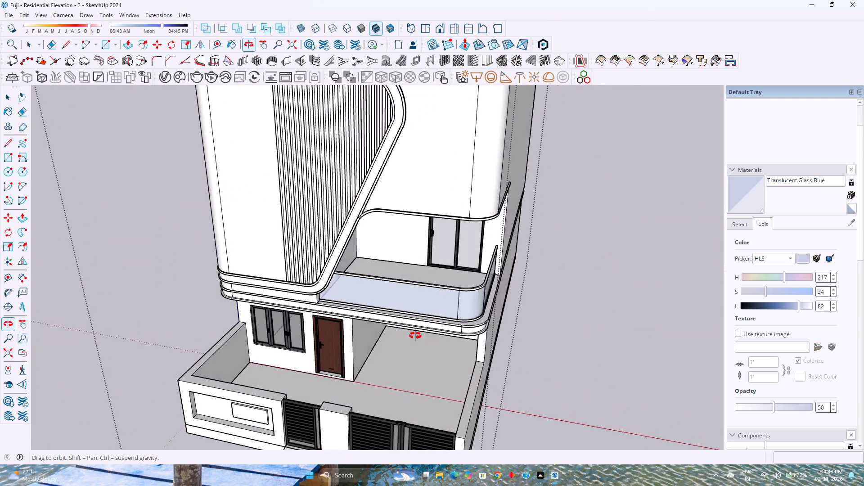
pyautogui.moveTo(415, 336); pyautogui.dragTo(374, 285, button='middle')
pyautogui.middleClick(374, 285)
pyautogui.scroll(-3, 378, 282)
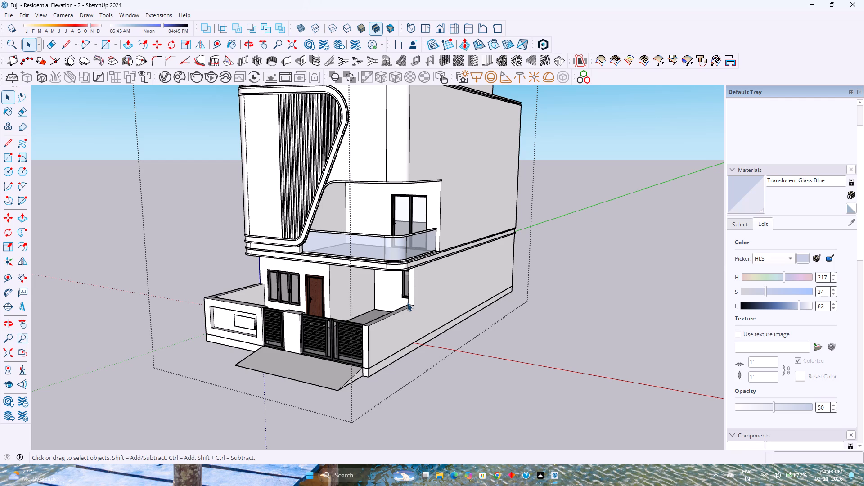
pyautogui.scroll(-1, 405, 310)
pyautogui.scroll(3, 405, 311)
pyautogui.scroll(-2, 405, 311)
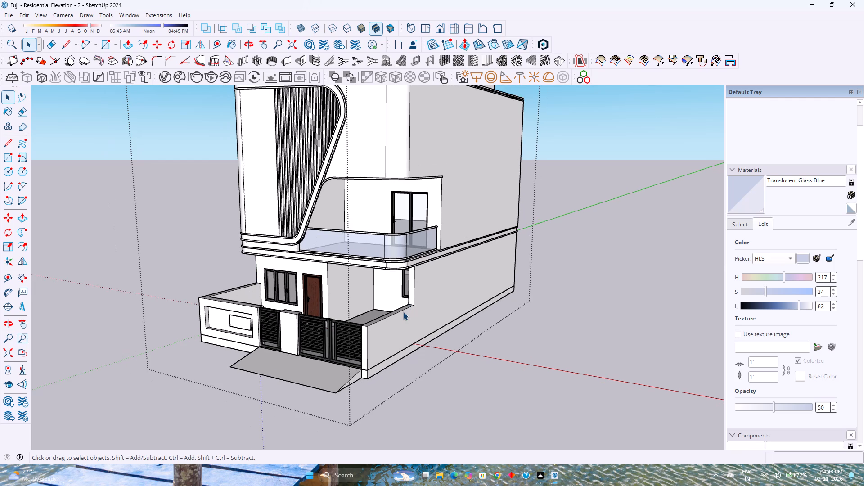
pyautogui.scroll(1, 403, 312)
pyautogui.moveTo(386, 308); pyautogui.dragTo(494, 305, button='middle')
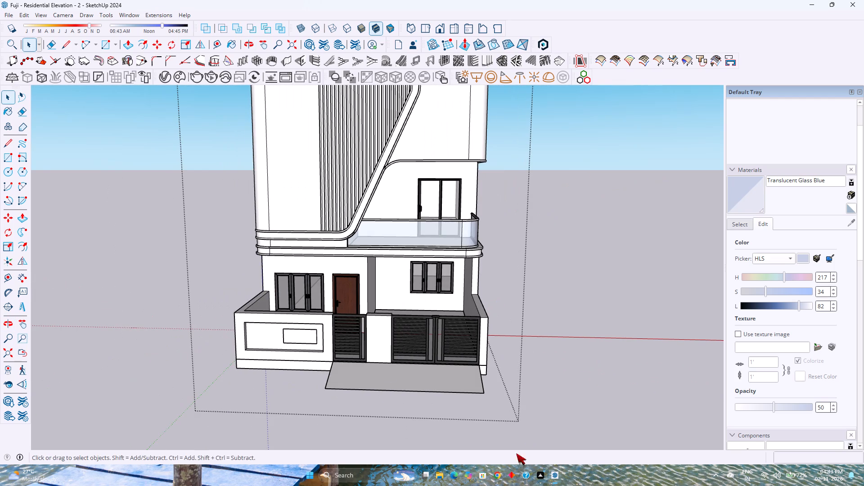
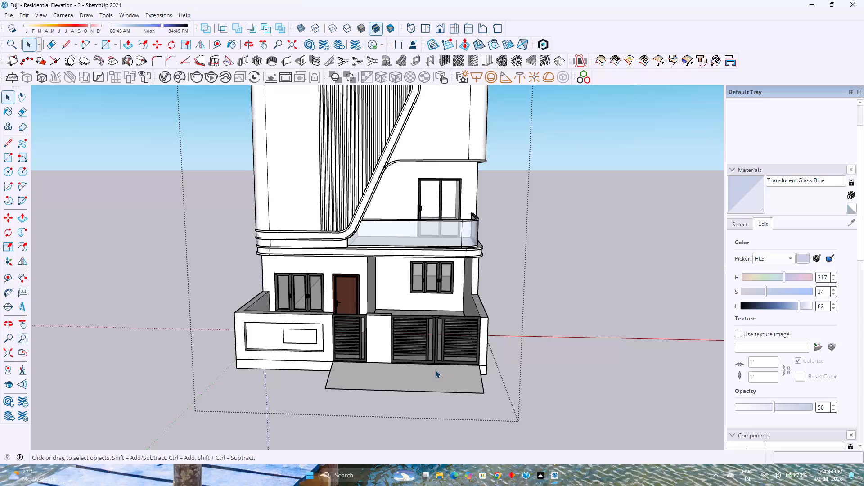
# Examine the slatted gates, their perforated mesh panels and the pillar in the front boundary up close.
pyautogui.scroll(-2, 435, 370)
pyautogui.scroll(3, 435, 370)
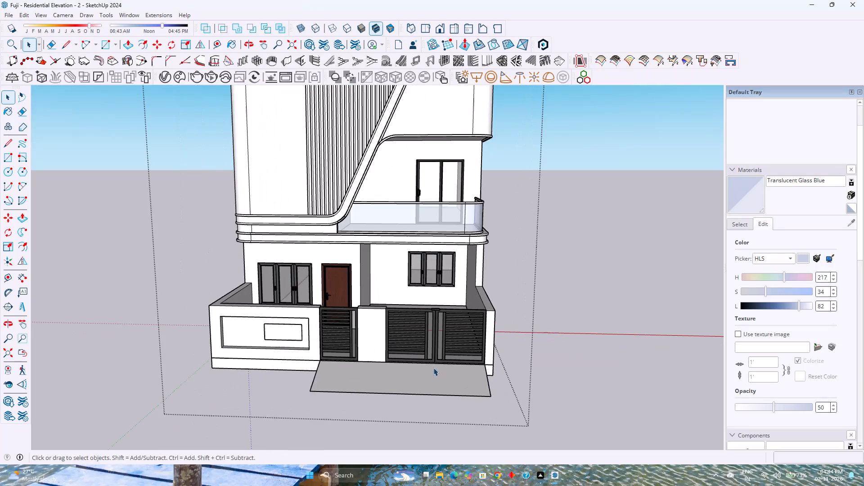
pyautogui.scroll(3, 414, 335)
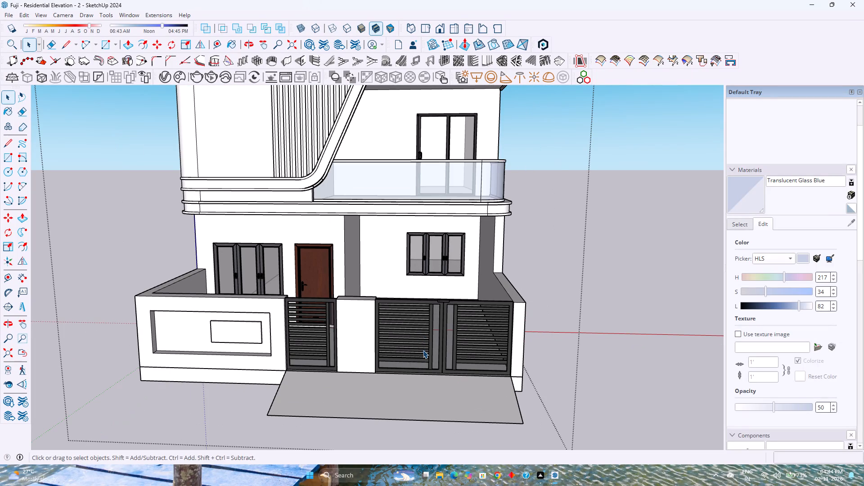
pyautogui.scroll(3, 421, 351)
pyautogui.scroll(-3, 421, 351)
pyautogui.scroll(3, 421, 351)
pyautogui.scroll(-3, 421, 351)
pyautogui.scroll(2, 421, 351)
pyautogui.scroll(-1, 421, 351)
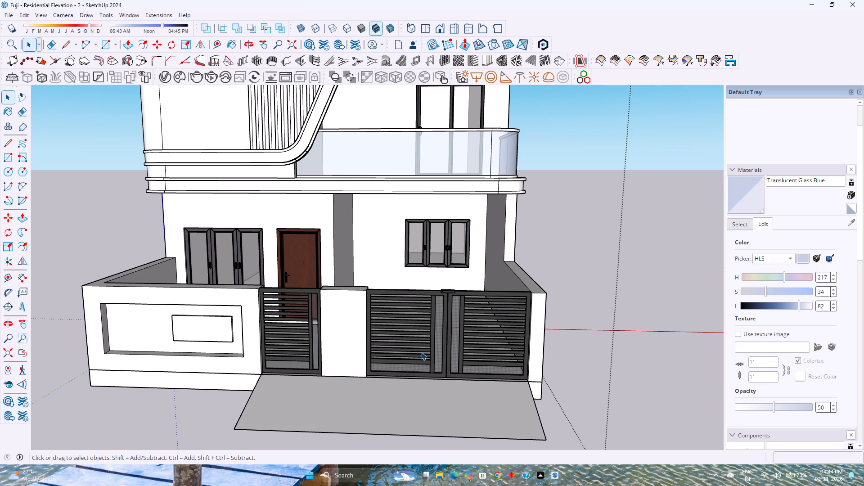
pyautogui.scroll(-5, 377, 276)
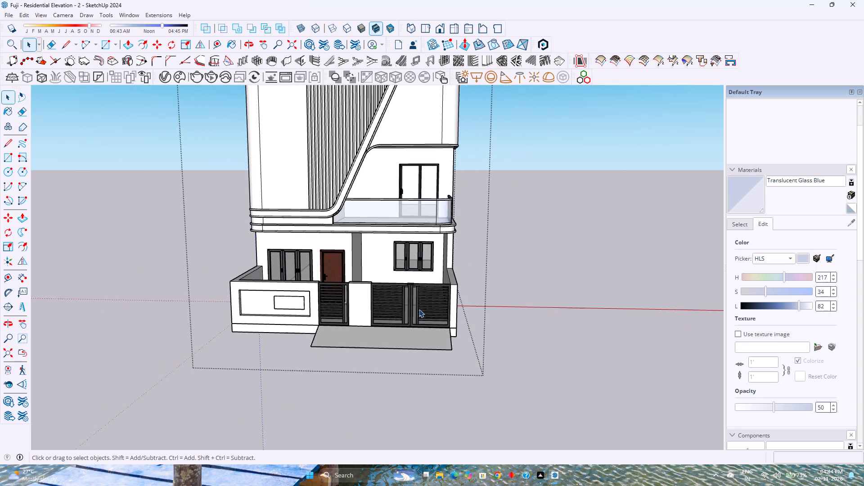
pyautogui.moveTo(417, 309); pyautogui.dragTo(294, 288, button='middle')
pyautogui.scroll(12, 297, 286)
pyautogui.moveTo(300, 288); pyautogui.dragTo(407, 301, button='middle')
pyautogui.scroll(10, 351, 308)
pyautogui.scroll(10, 282, 315)
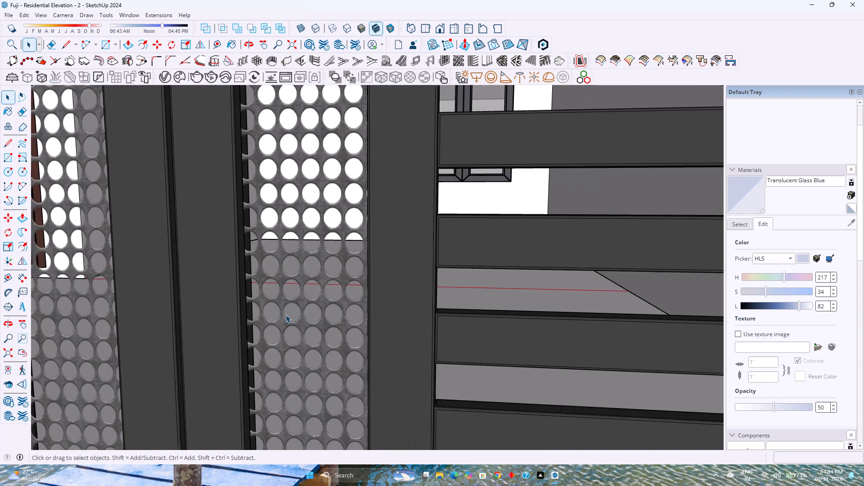
pyautogui.scroll(9, 286, 315)
pyautogui.moveTo(287, 315); pyautogui.dragTo(346, 345, button='middle')
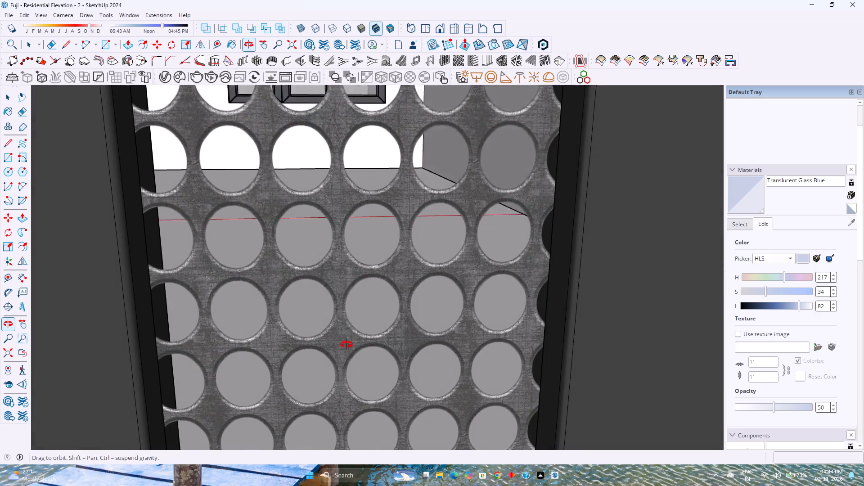
pyautogui.moveTo(346, 345); pyautogui.dragTo(347, 345, button='middle')
pyautogui.middleClick(347, 345)
pyautogui.scroll(-20, 347, 345)
pyautogui.scroll(-4, 347, 345)
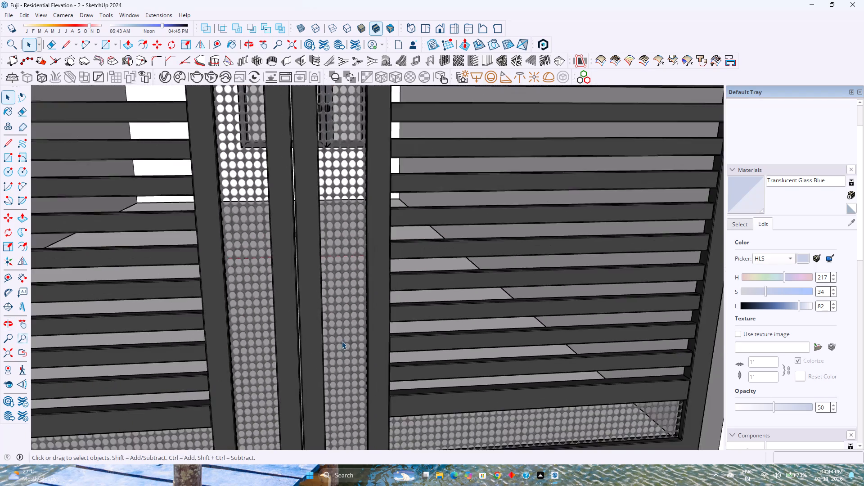
pyautogui.scroll(-13, 342, 341)
pyautogui.moveTo(297, 349); pyautogui.dragTo(362, 270, button='middle')
pyautogui.middleClick(368, 266)
pyautogui.scroll(-2, 390, 261)
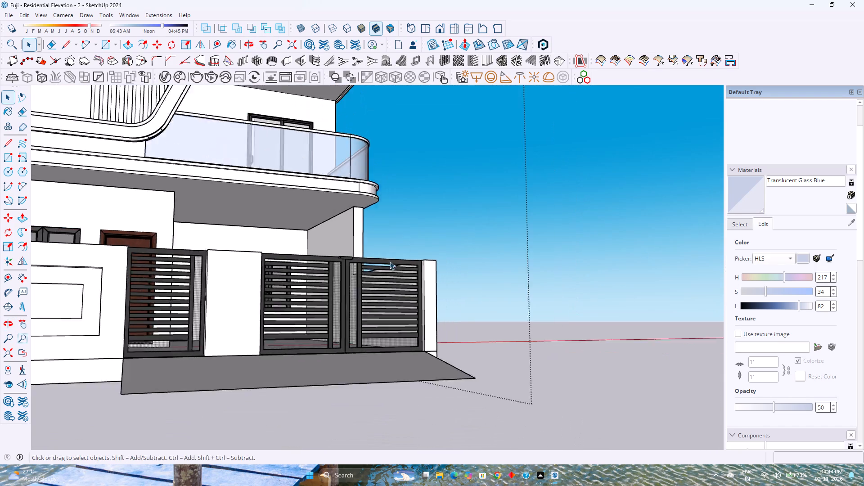
# Review the whole house from the front, the side and the front corner with its gated boundary in place.
pyautogui.scroll(-5, 390, 261)
pyautogui.moveTo(167, 280); pyautogui.dragTo(200, 361, button='middle')
pyautogui.scroll(-7, 221, 289)
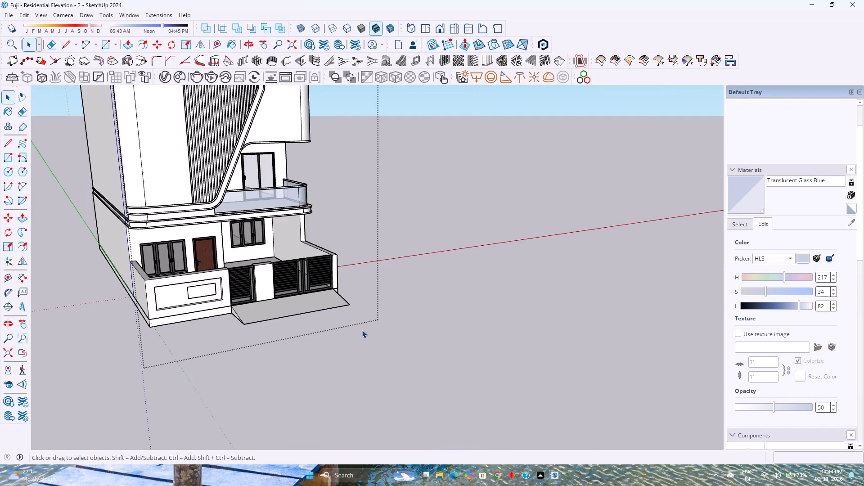
pyautogui.moveTo(389, 333); pyautogui.dragTo(64, 283, button='middle')
pyautogui.scroll(8, 208, 173)
pyautogui.moveTo(312, 243); pyautogui.dragTo(442, 272, button='middle')
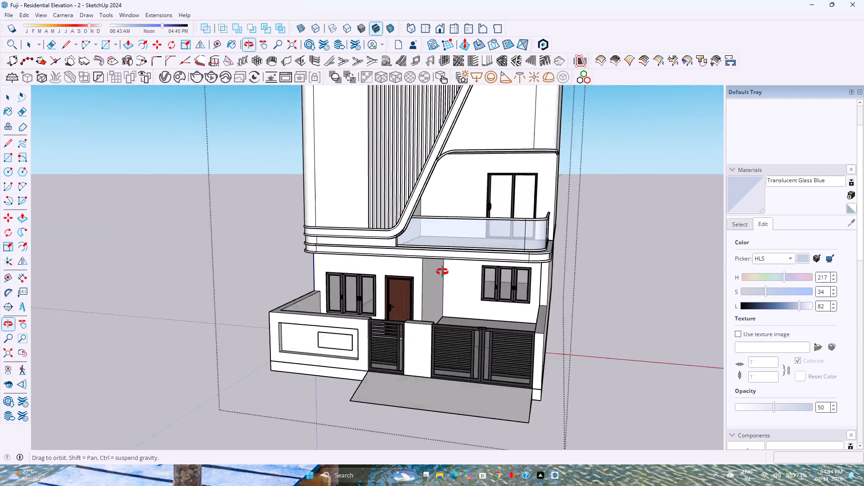
pyautogui.moveTo(442, 272); pyautogui.dragTo(227, 264, button='middle')
pyautogui.scroll(-9, 284, 256)
pyautogui.scroll(6, 550, 156)
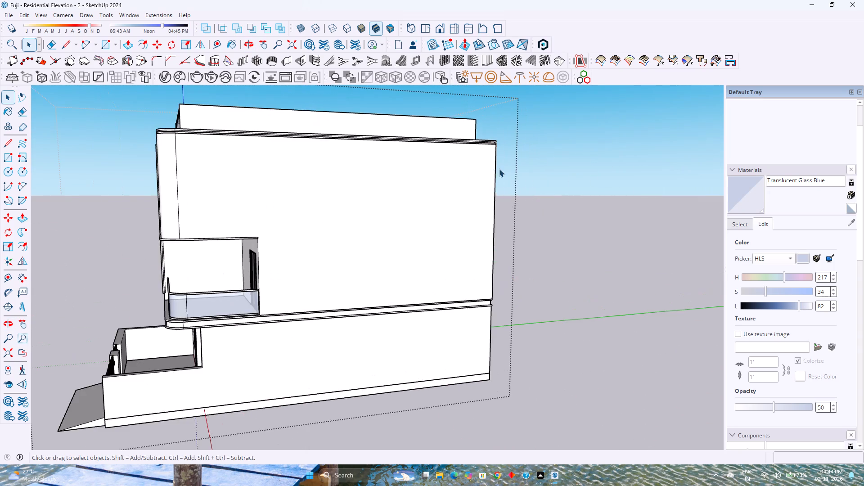
pyautogui.moveTo(458, 179); pyautogui.dragTo(655, 184, button='middle')
pyautogui.middleClick(655, 184)
pyautogui.scroll(2, 341, 277)
pyautogui.scroll(-8, 341, 277)
pyautogui.moveTo(326, 321); pyautogui.dragTo(327, 283, button='middle')
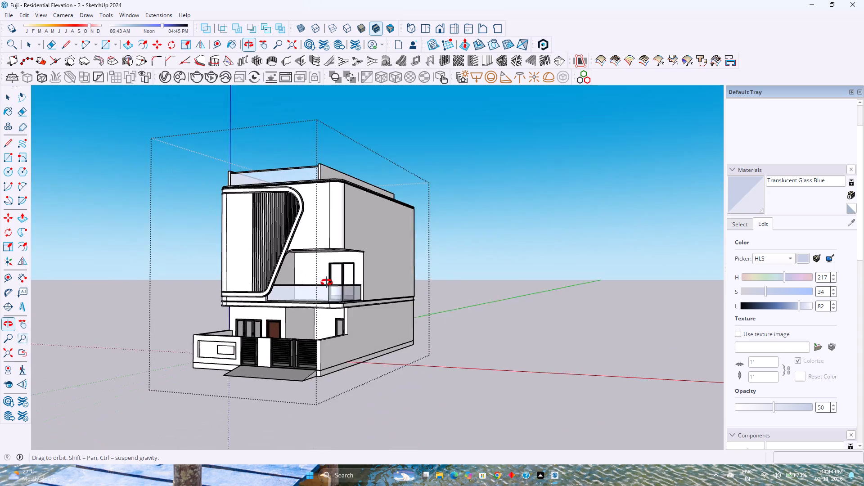
pyautogui.moveTo(327, 283); pyautogui.dragTo(337, 283, button='middle')
pyautogui.middleClick(337, 284)
pyautogui.scroll(3, 280, 292)
pyautogui.moveTo(280, 292); pyautogui.dragTo(171, 301, button='middle')
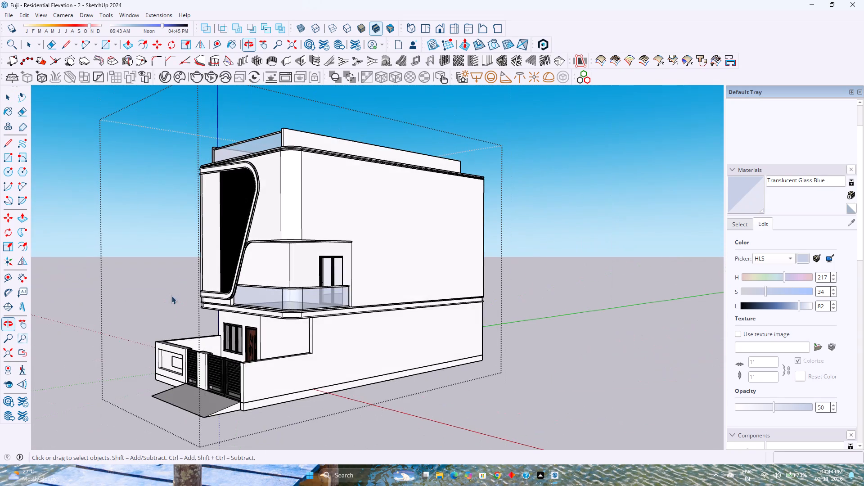
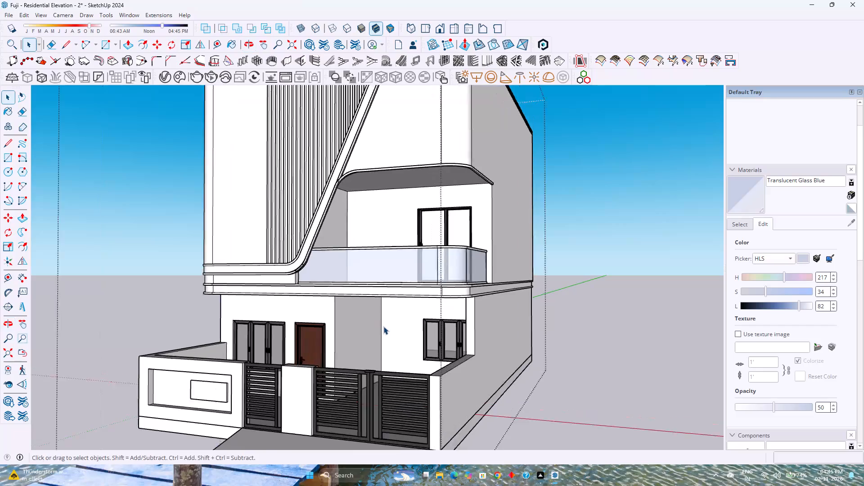
# Check the overall proportions of the house, balcony and gated front boundary from the front corner, near and far.
pyautogui.scroll(3, 383, 326)
pyautogui.scroll(-7, 383, 326)
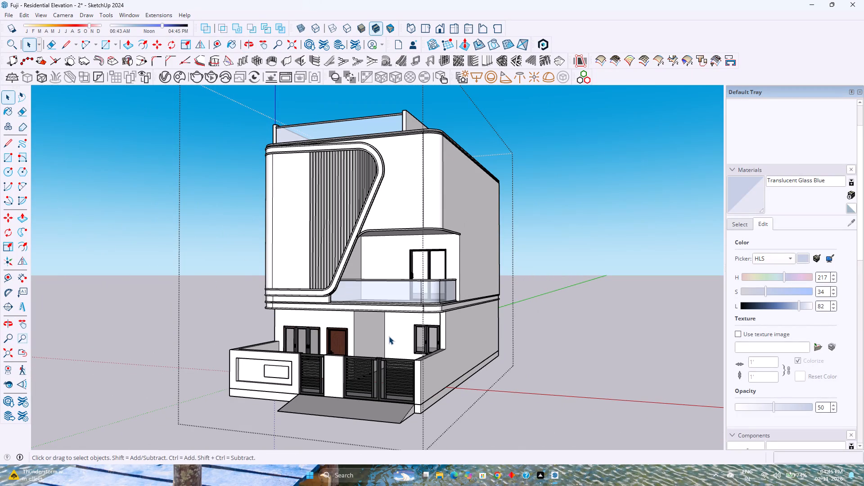
pyautogui.scroll(-3, 389, 336)
pyautogui.scroll(3, 389, 336)
pyautogui.scroll(-3, 389, 336)
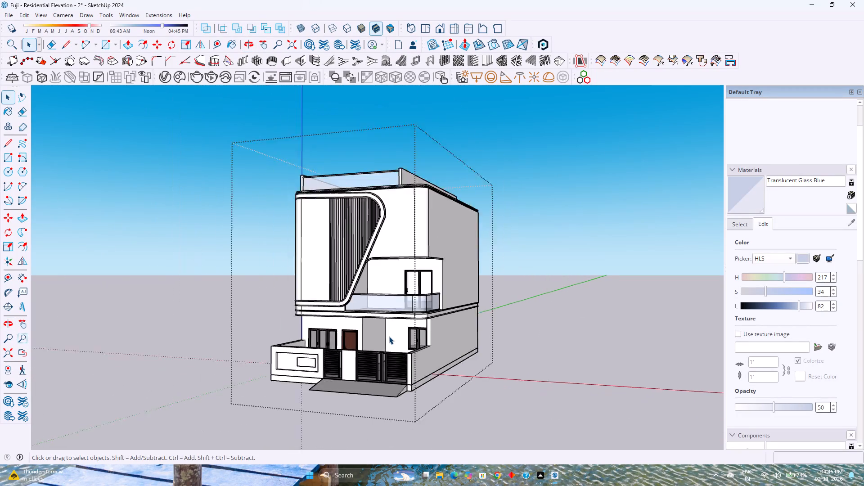
pyautogui.scroll(3, 389, 336)
pyautogui.scroll(-4, 389, 336)
pyautogui.scroll(3, 389, 336)
pyautogui.scroll(-3, 389, 336)
pyautogui.scroll(3, 389, 336)
pyautogui.scroll(-3, 389, 336)
pyautogui.scroll(3, 389, 336)
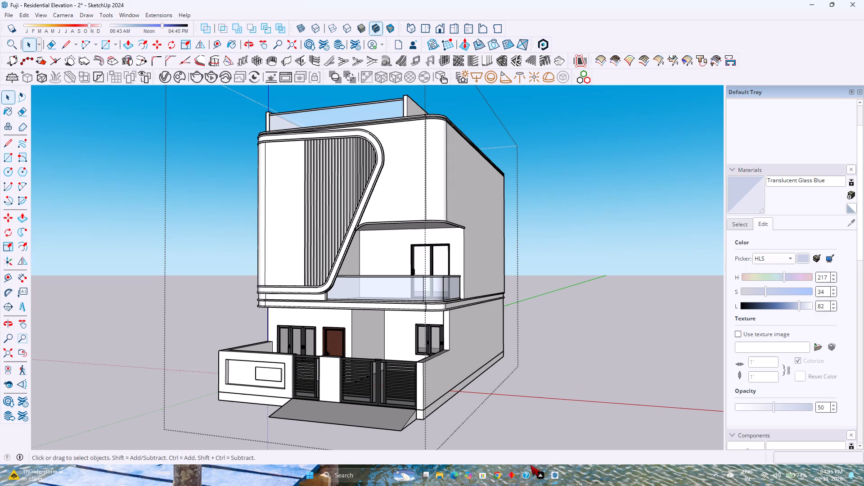
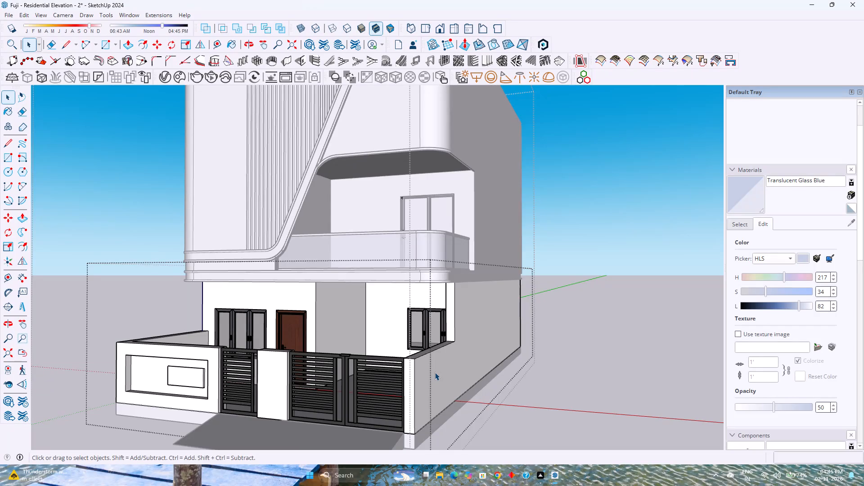
# Examine the gated front boundary and the underside of the overhanging first floor from low front angles.
pyautogui.scroll(-3, 435, 372)
pyautogui.scroll(2, 435, 372)
pyautogui.scroll(-1, 435, 372)
pyautogui.scroll(2, 435, 372)
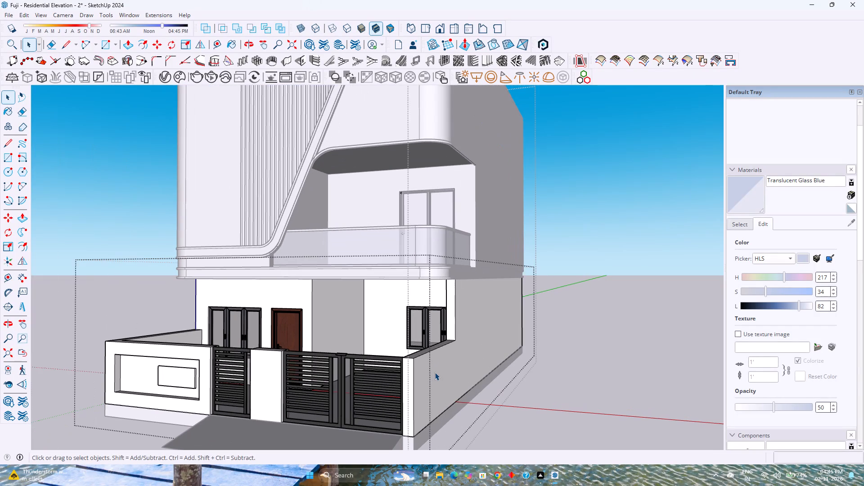
pyautogui.scroll(-1, 435, 372)
pyautogui.moveTo(361, 384); pyautogui.dragTo(370, 381, button='middle')
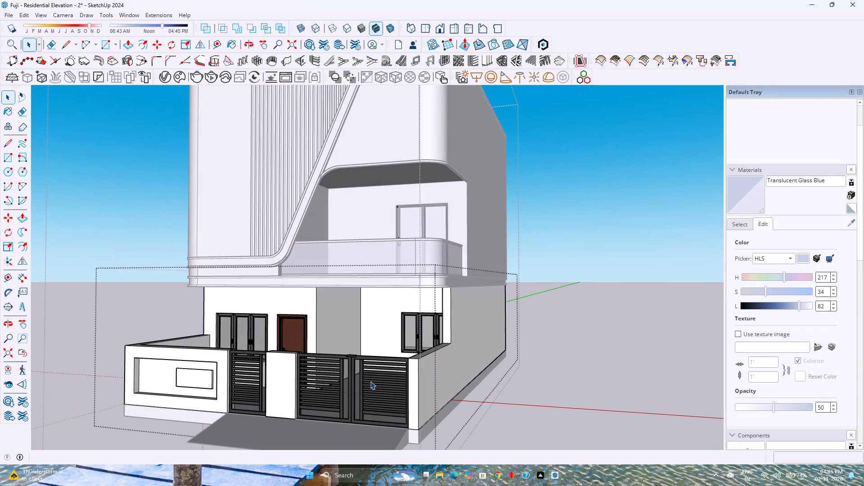
pyautogui.moveTo(392, 375); pyautogui.dragTo(412, 283, button='middle')
pyautogui.scroll(1, 375, 326)
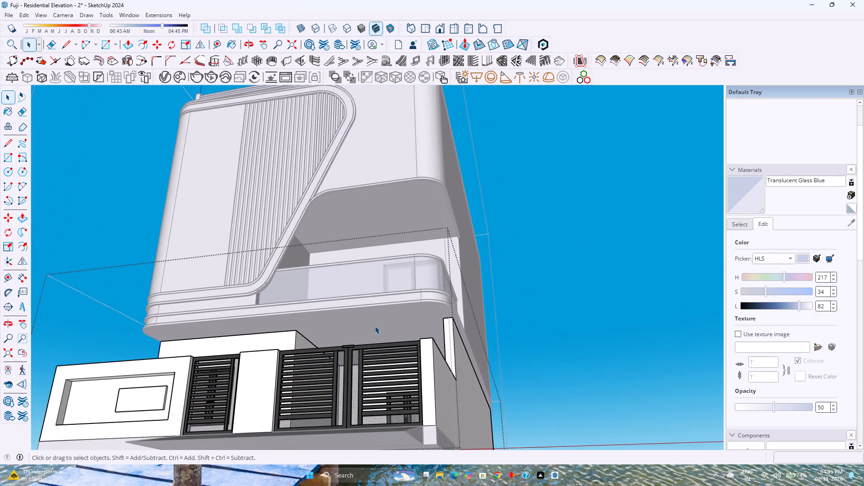
pyautogui.scroll(1, 375, 326)
pyautogui.click(362, 341)
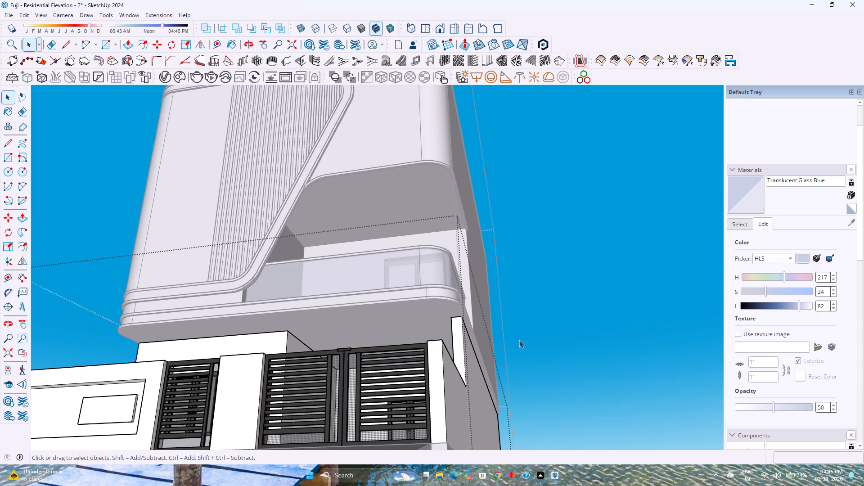
pyautogui.click(521, 340)
# Open the first-floor slab group for editing and select its underside face.
pyautogui.click(425, 318)
pyautogui.scroll(3, 422, 318)
pyautogui.doubleClick(421, 318)
pyautogui.scroll(4, 421, 319)
pyautogui.moveTo(421, 319); pyautogui.dragTo(420, 320, button='middle')
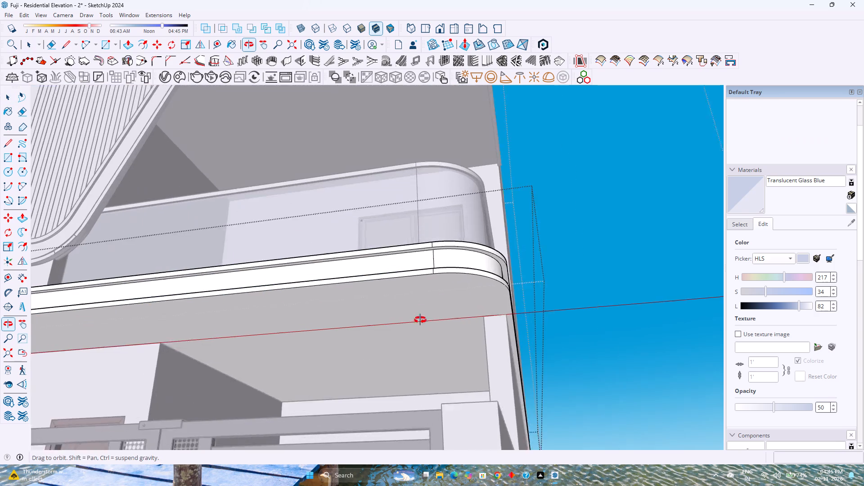
pyautogui.moveTo(420, 320); pyautogui.dragTo(411, 346, button='middle')
pyautogui.click(406, 349)
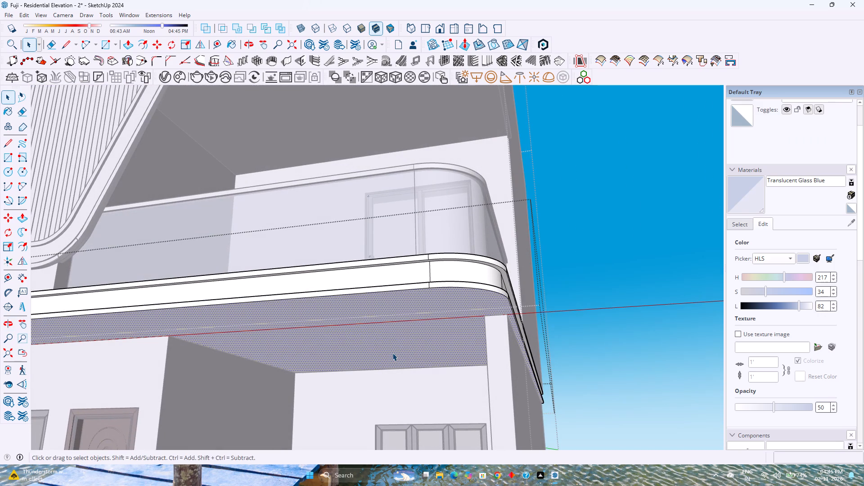
# Examine how the slab's underside meets the front wall and the porch walls from several low angles.
pyautogui.scroll(-2, 392, 353)
pyautogui.moveTo(371, 355); pyautogui.dragTo(503, 347, button='middle')
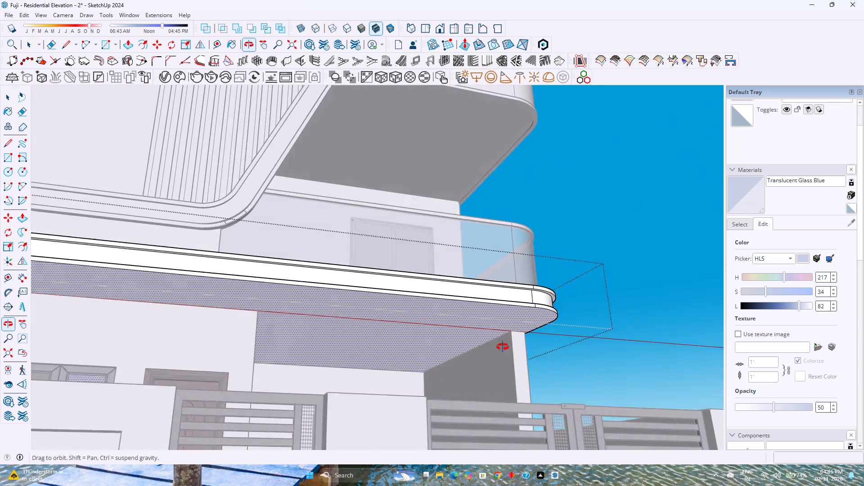
pyautogui.moveTo(503, 347); pyautogui.dragTo(489, 355, button='middle')
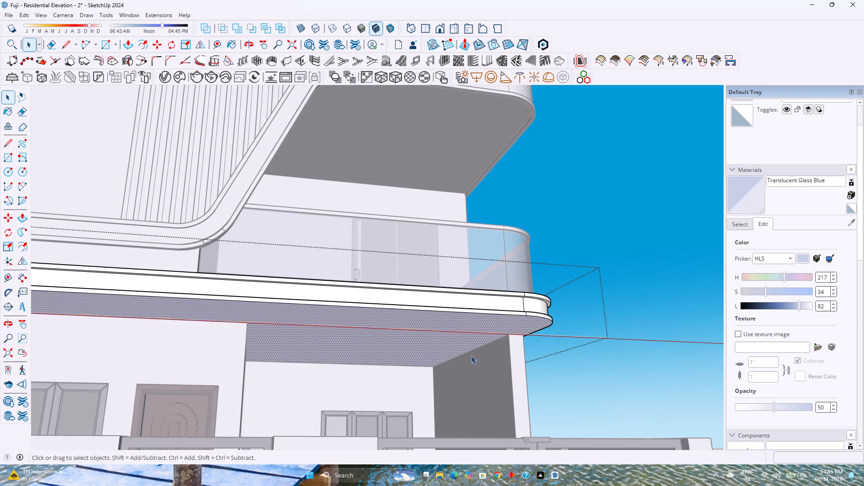
pyautogui.keyDown('shift'); pyautogui.moveTo(393, 374); pyautogui.dragTo(436, 334, button='middle'); pyautogui.keyUp('shift')
pyautogui.moveTo(464, 312); pyautogui.dragTo(449, 312, button='middle')
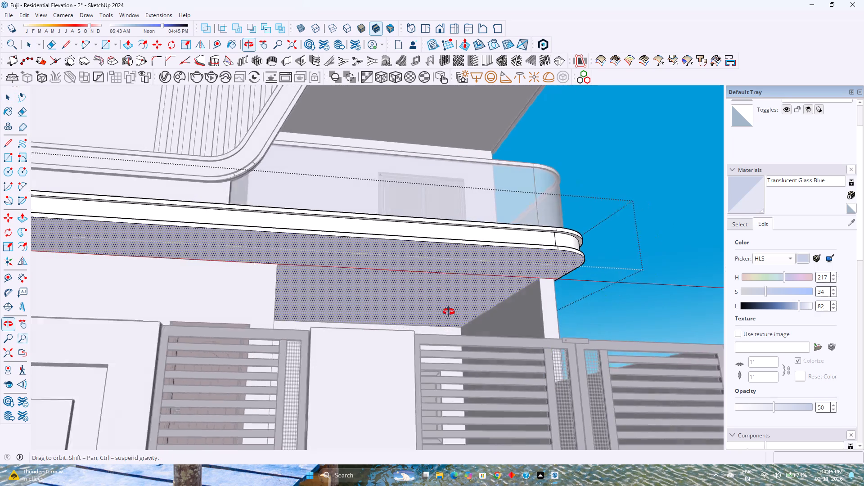
pyautogui.moveTo(449, 312); pyautogui.dragTo(407, 308, button='middle')
pyautogui.keyDown('shift'); pyautogui.moveTo(391, 306); pyautogui.dragTo(546, 332, button='middle'); pyautogui.keyUp('shift')
pyautogui.scroll(-2, 543, 316)
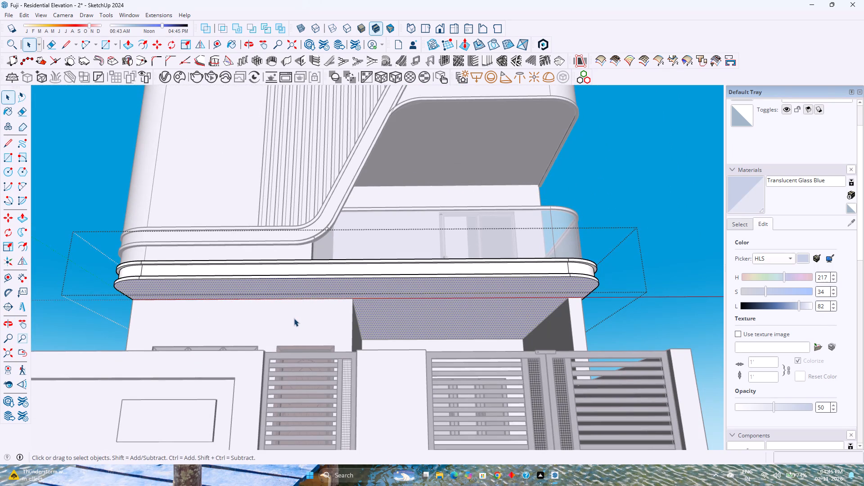
pyautogui.moveTo(410, 306); pyautogui.dragTo(370, 301, button='middle')
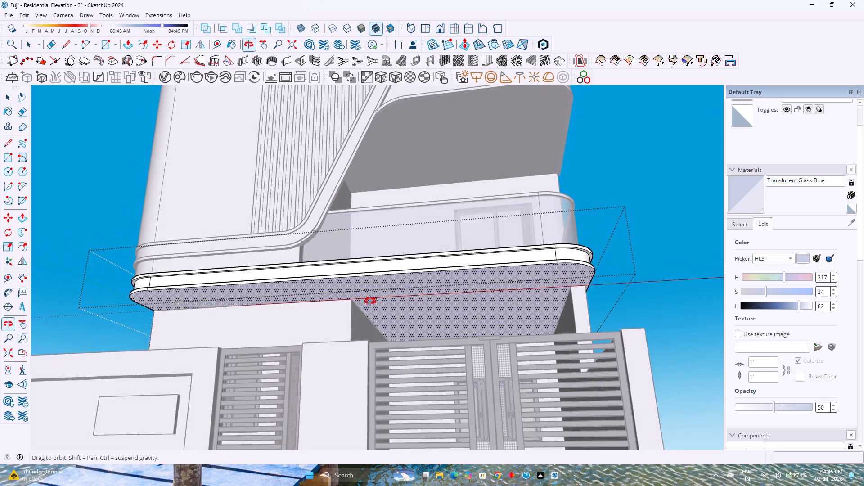
pyautogui.moveTo(370, 301); pyautogui.dragTo(375, 301, button='middle')
pyautogui.middleClick(375, 301)
pyautogui.scroll(3, 375, 301)
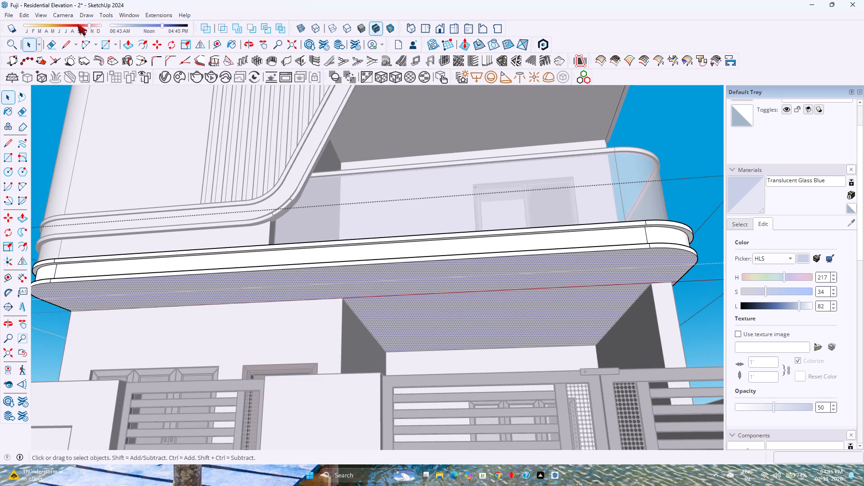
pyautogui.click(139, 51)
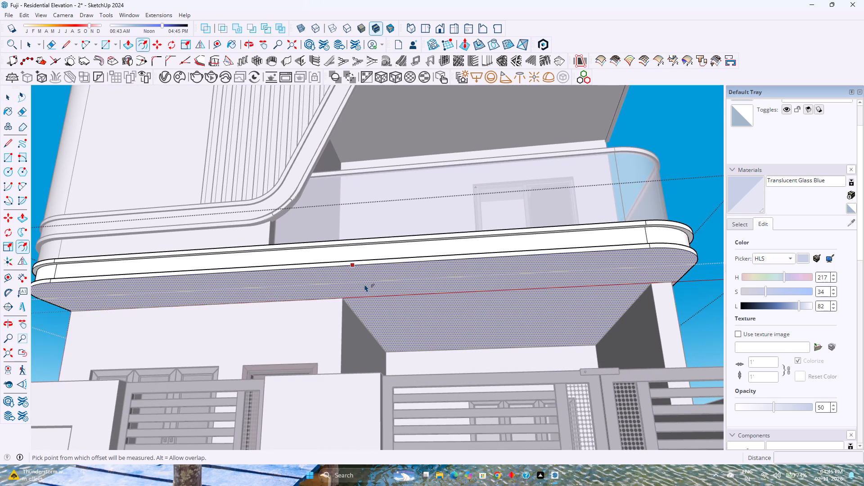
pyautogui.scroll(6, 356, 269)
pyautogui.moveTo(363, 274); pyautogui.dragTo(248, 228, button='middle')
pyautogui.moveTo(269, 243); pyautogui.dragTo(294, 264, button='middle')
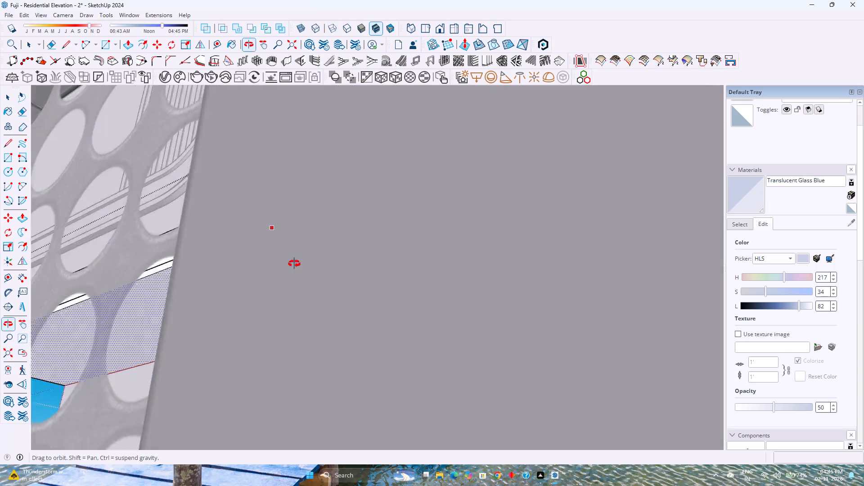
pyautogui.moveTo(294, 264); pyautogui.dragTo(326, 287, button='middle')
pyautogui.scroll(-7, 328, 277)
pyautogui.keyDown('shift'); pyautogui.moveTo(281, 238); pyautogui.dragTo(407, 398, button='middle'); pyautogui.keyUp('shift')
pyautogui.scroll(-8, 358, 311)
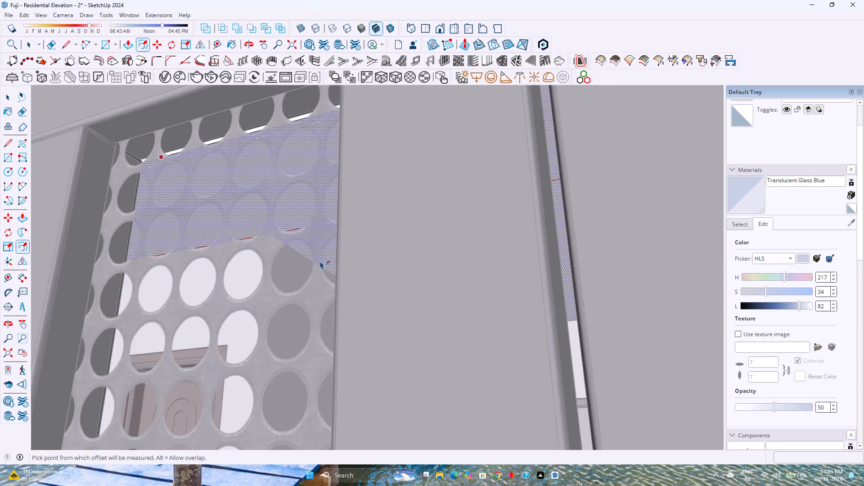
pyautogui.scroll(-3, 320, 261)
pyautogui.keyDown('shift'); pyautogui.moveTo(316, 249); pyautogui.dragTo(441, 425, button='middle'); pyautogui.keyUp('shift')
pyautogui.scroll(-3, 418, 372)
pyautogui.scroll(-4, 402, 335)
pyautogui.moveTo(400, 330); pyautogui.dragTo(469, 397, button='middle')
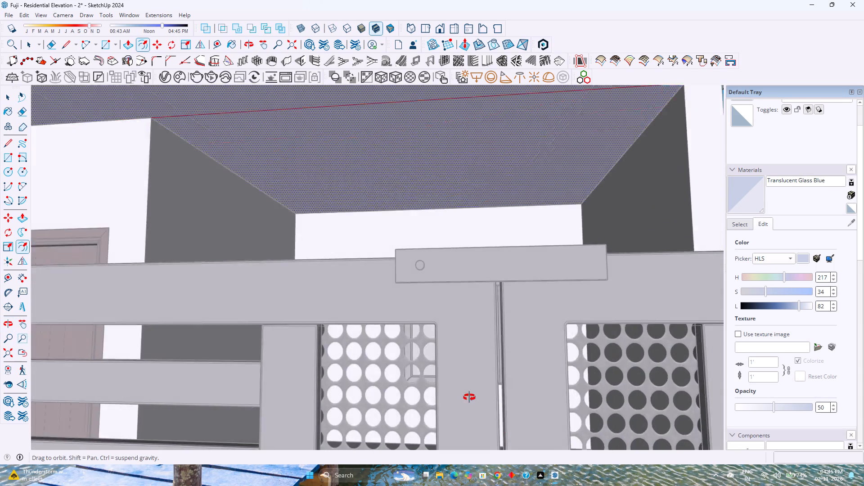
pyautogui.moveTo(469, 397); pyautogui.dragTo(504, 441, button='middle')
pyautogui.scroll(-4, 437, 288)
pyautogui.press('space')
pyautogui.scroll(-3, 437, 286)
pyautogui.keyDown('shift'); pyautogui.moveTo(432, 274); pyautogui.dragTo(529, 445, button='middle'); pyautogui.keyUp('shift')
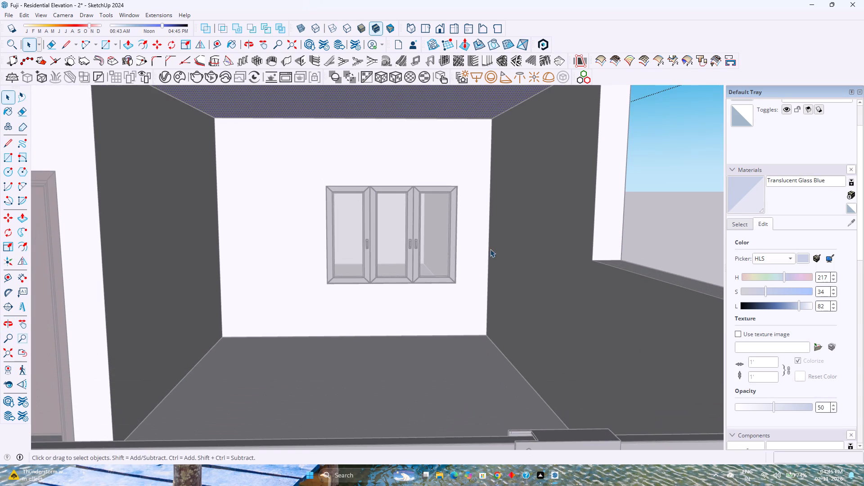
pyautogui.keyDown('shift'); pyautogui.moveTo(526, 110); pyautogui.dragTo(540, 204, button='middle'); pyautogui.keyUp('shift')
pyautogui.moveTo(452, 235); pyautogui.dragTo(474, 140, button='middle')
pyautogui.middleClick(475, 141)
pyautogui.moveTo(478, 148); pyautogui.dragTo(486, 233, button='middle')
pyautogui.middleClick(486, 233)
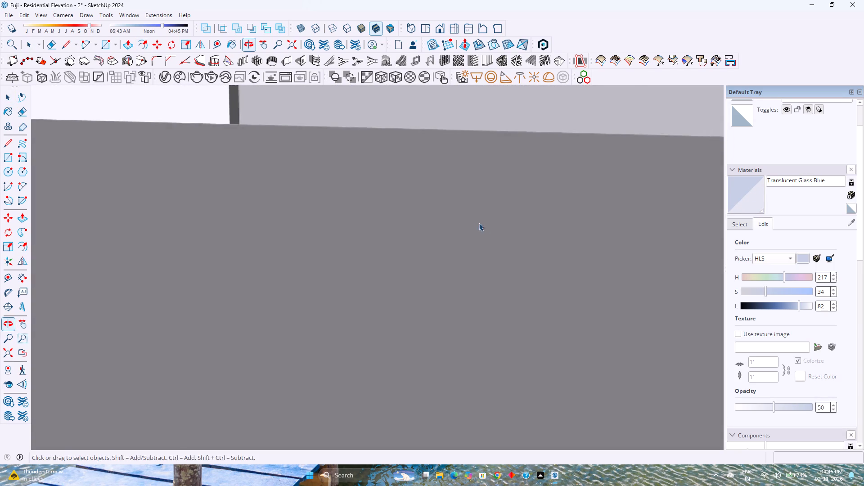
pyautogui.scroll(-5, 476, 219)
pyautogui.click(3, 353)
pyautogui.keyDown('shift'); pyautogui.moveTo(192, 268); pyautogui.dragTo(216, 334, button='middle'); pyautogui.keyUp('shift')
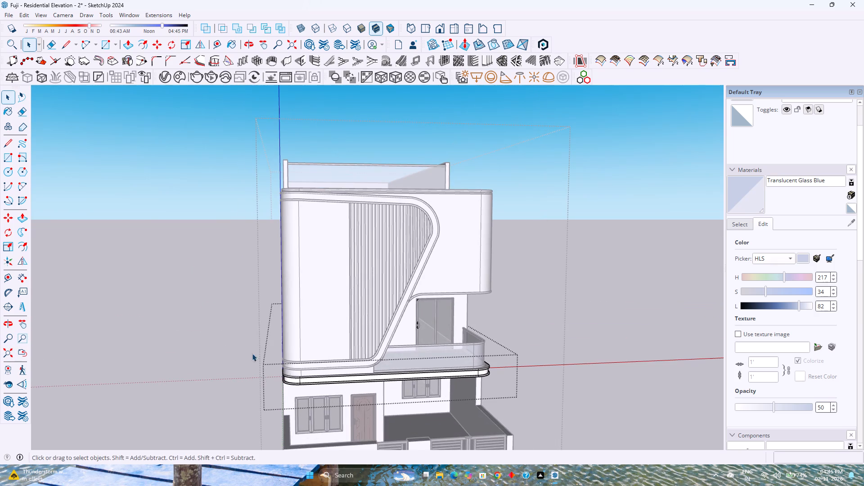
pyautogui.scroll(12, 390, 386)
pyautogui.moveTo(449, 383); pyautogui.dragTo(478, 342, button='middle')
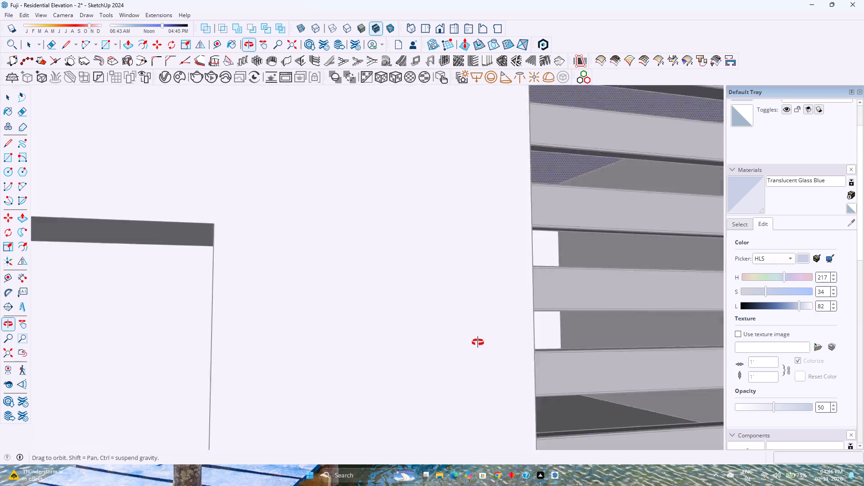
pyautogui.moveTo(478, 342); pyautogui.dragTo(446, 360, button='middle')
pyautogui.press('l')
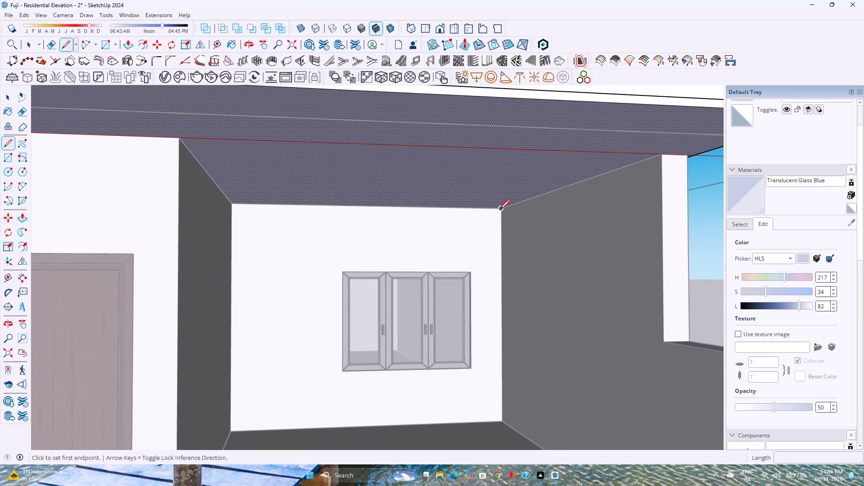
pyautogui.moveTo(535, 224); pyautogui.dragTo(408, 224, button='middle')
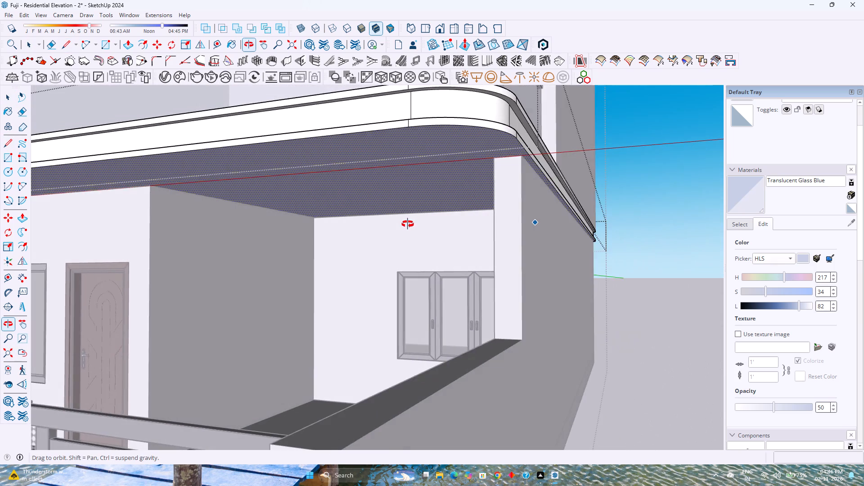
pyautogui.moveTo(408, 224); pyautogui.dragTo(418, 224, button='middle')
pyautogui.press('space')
# Place three guides on the slab's underside along the top edges of the porch's rear wall, its side wall and the front wall.
pyautogui.moveTo(468, 239); pyautogui.dragTo(517, 240, button='middle')
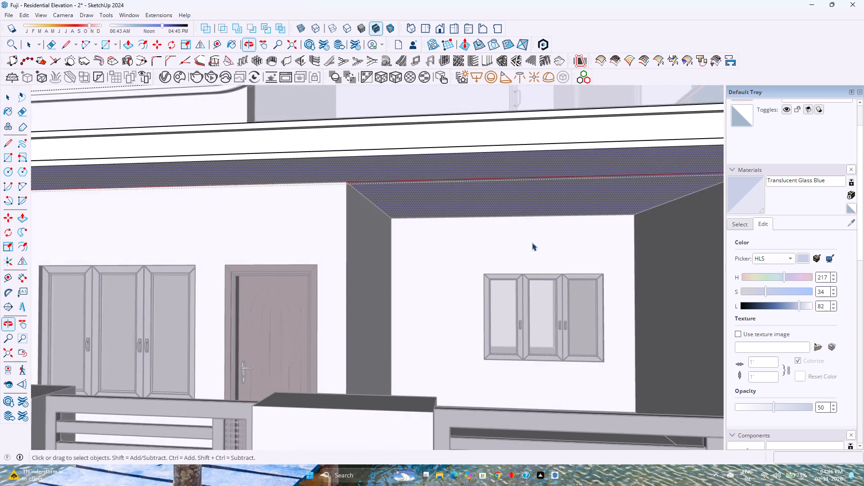
pyautogui.scroll(-2, 532, 243)
pyautogui.click(218, 49)
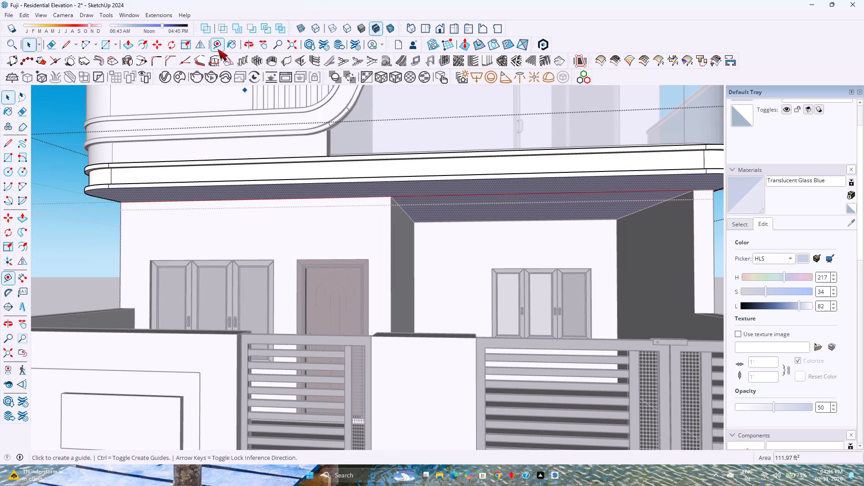
pyautogui.click(451, 220)
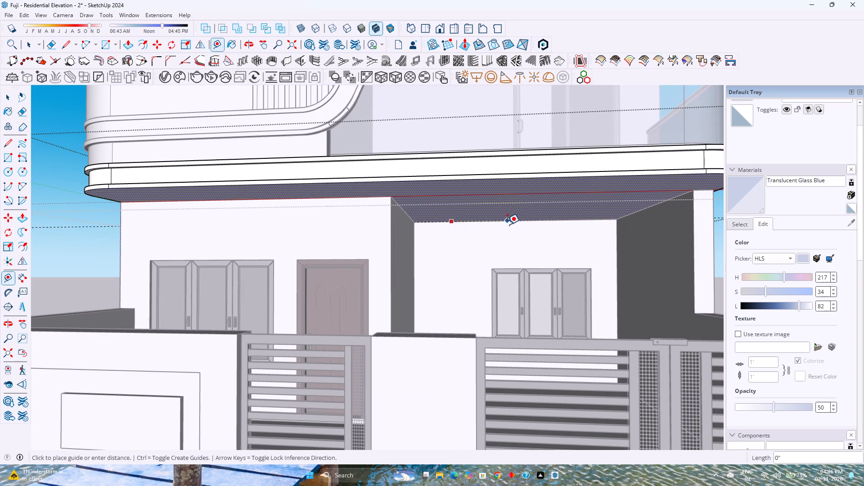
pyautogui.click(507, 225)
pyautogui.moveTo(459, 272); pyautogui.dragTo(433, 272, button='middle')
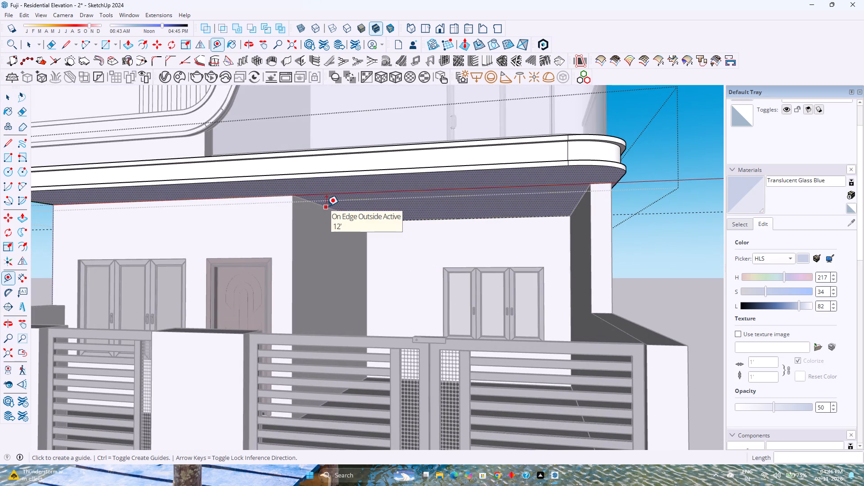
pyautogui.click(326, 206)
pyautogui.click(334, 212)
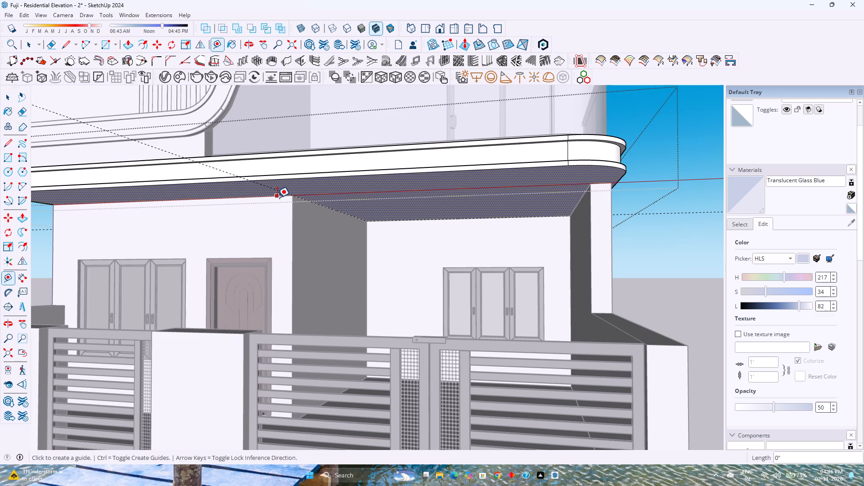
pyautogui.click(277, 197)
pyautogui.click(258, 198)
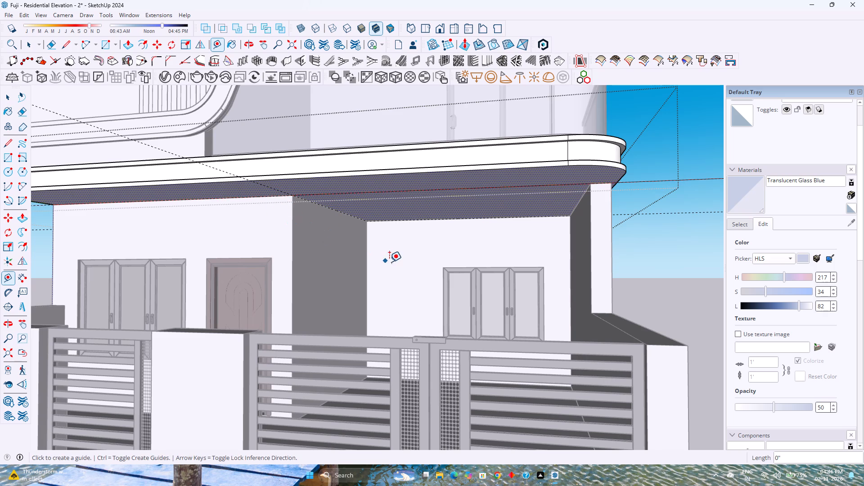
pyautogui.press('space')
# Close the slab group and hide the ground-floor group containing the walls and gates.
pyautogui.scroll(-3, 410, 288)
pyautogui.moveTo(463, 289); pyautogui.dragTo(408, 272, button='middle')
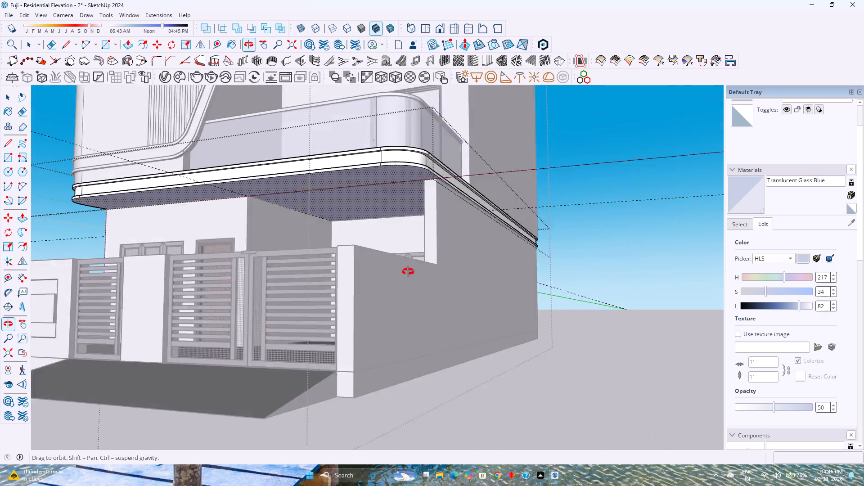
pyautogui.moveTo(408, 272); pyautogui.dragTo(407, 271, button='middle')
pyautogui.press('Escape')
pyautogui.click(405, 269)
pyautogui.rightClick(405, 269)
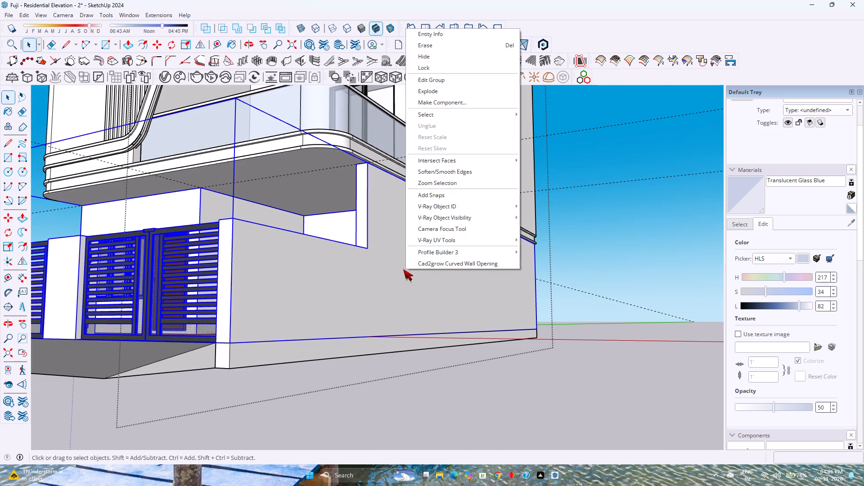
pyautogui.click(424, 55)
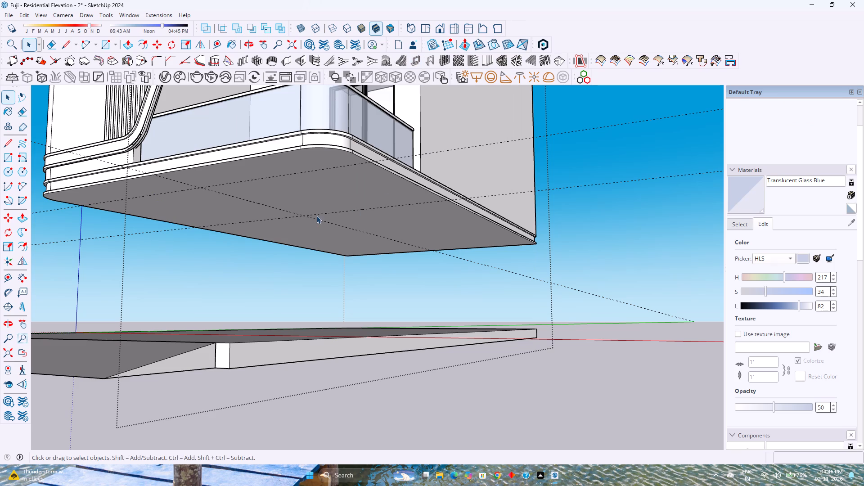
# Open the first-floor slab group and divide its underside with three connected lines along the porch rear-wall, side-wall and front-wall guides.
pyautogui.keyDown('shift'); pyautogui.scroll(1, 315, 216); pyautogui.keyUp('shift')
pyautogui.keyDown('shift'); pyautogui.moveTo(315, 216); pyautogui.dragTo(332, 266, button='middle'); pyautogui.keyUp('shift')
pyautogui.moveTo(300, 278); pyautogui.dragTo(373, 247, button='middle')
pyautogui.keyDown('shift'); pyautogui.moveTo(394, 235); pyautogui.dragTo(338, 272, button='middle'); pyautogui.keyUp('shift')
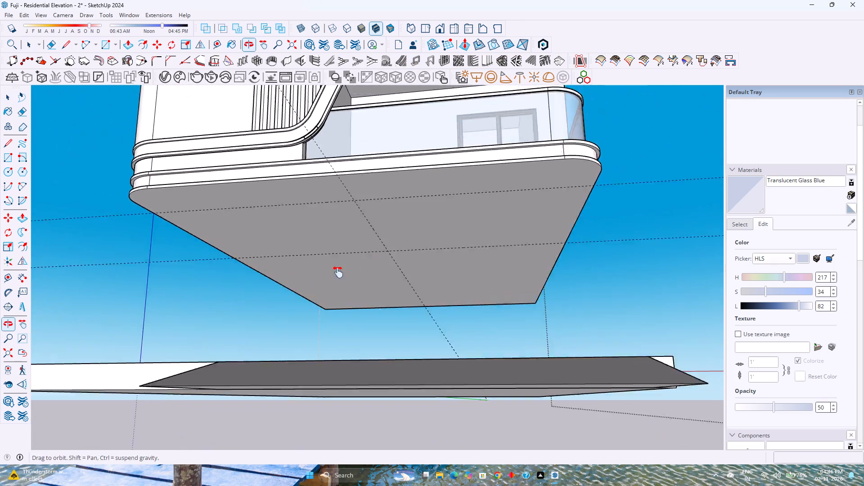
pyautogui.keyDown('shift'); pyautogui.moveTo(338, 272); pyautogui.dragTo(313, 282, button='middle'); pyautogui.keyUp('shift')
pyautogui.scroll(3, 312, 275)
pyautogui.doubleClick(380, 236)
pyautogui.scroll(1, 344, 252)
pyautogui.moveTo(344, 252); pyautogui.dragTo(357, 243, button='middle')
pyautogui.scroll(-3, 359, 241)
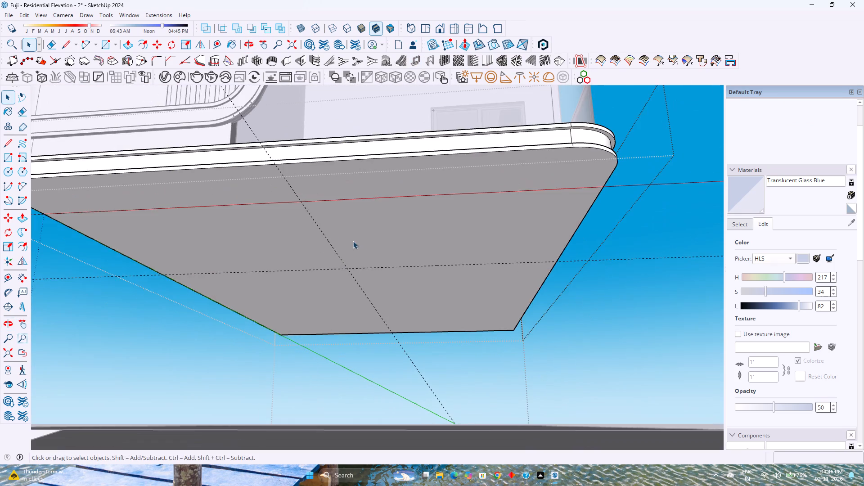
pyautogui.scroll(-2, 310, 227)
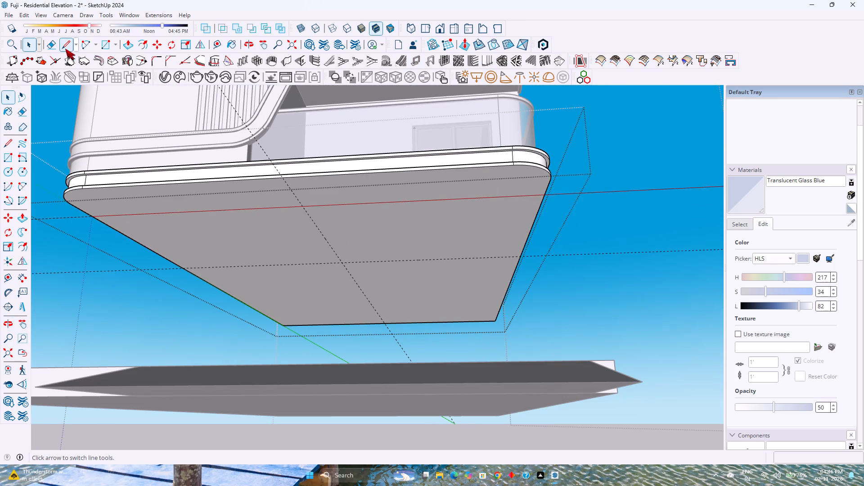
pyautogui.click(65, 49)
pyautogui.scroll(4, 114, 250)
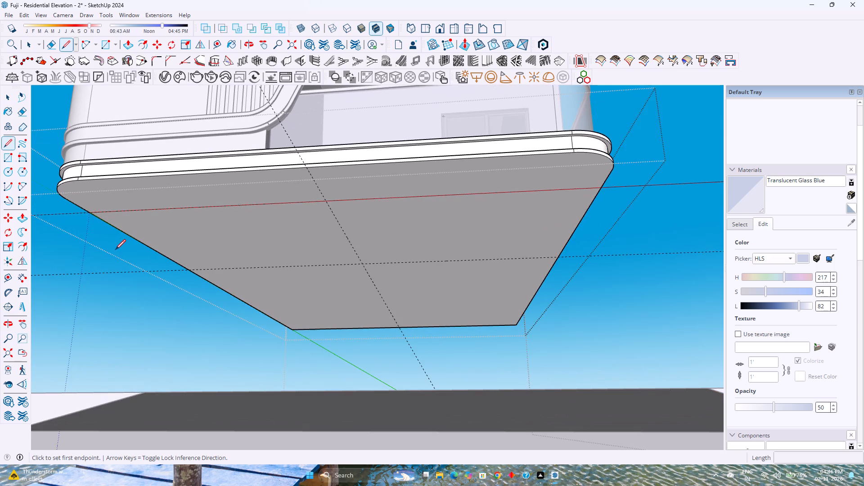
pyautogui.moveTo(118, 239); pyautogui.dragTo(106, 244, button='middle')
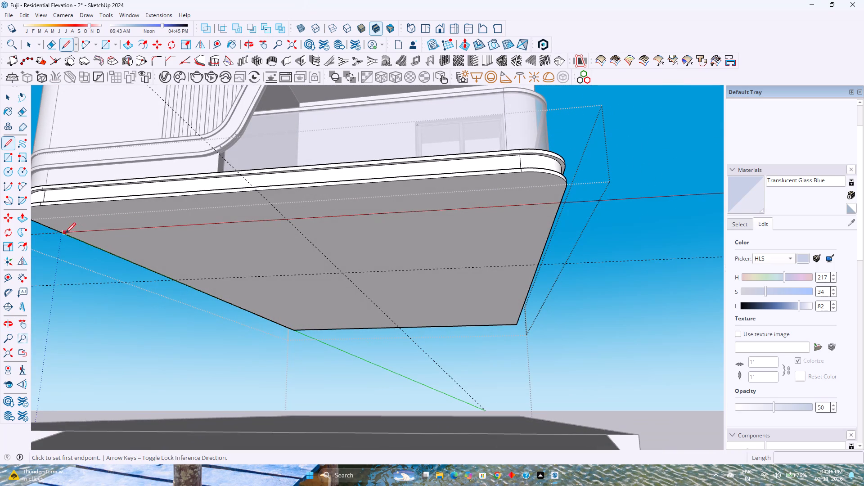
pyautogui.moveTo(534, 267); pyautogui.dragTo(533, 267, button='middle')
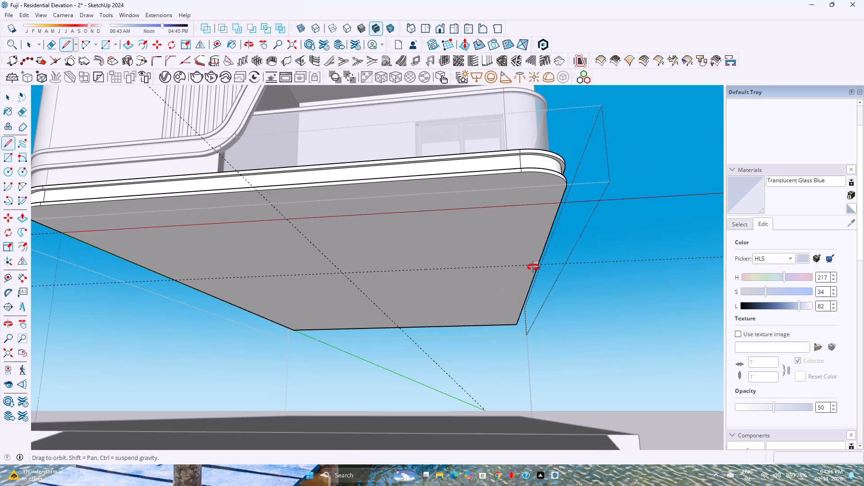
pyautogui.moveTo(533, 267); pyautogui.dragTo(478, 253, button='middle')
pyautogui.middleClick(478, 253)
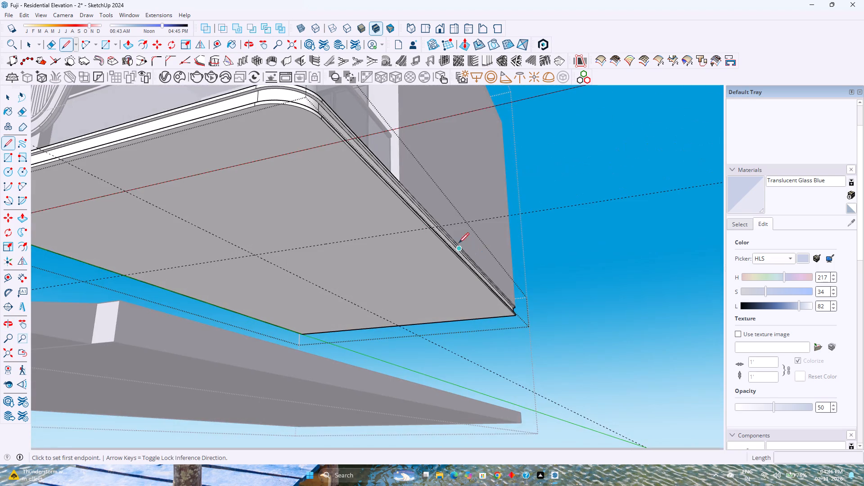
pyautogui.click(432, 230)
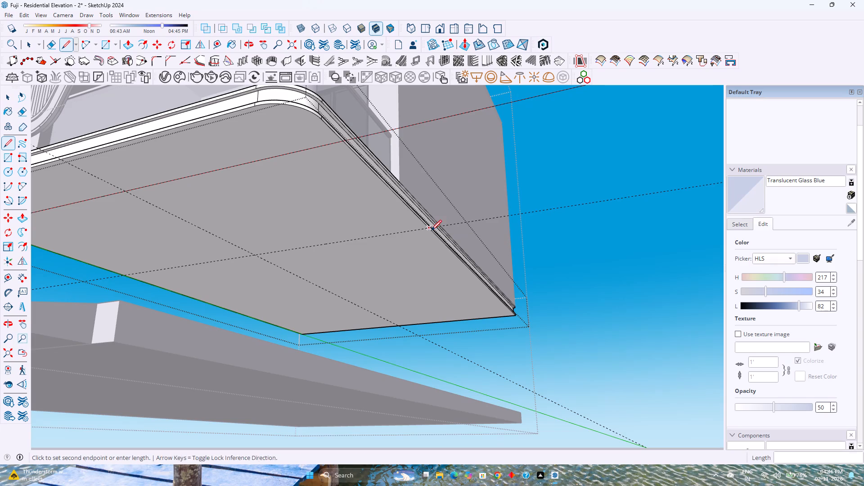
pyautogui.click(257, 258)
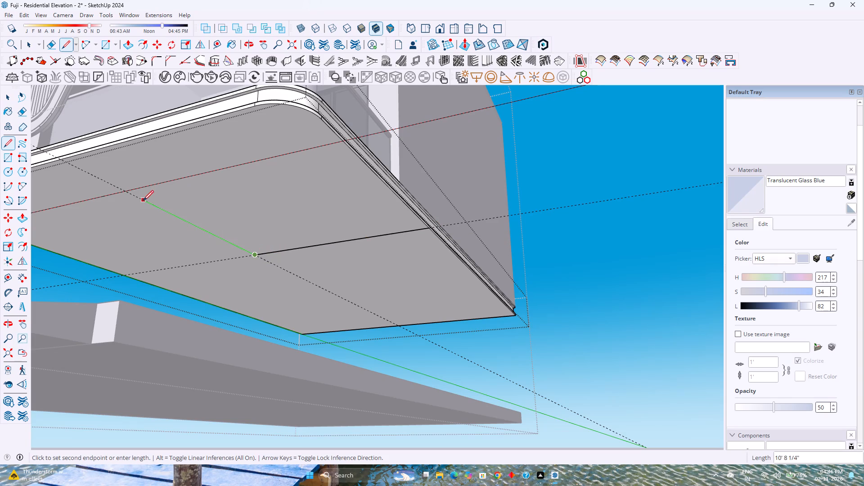
pyautogui.click(130, 190)
pyautogui.moveTo(125, 201); pyautogui.dragTo(308, 213, button='middle')
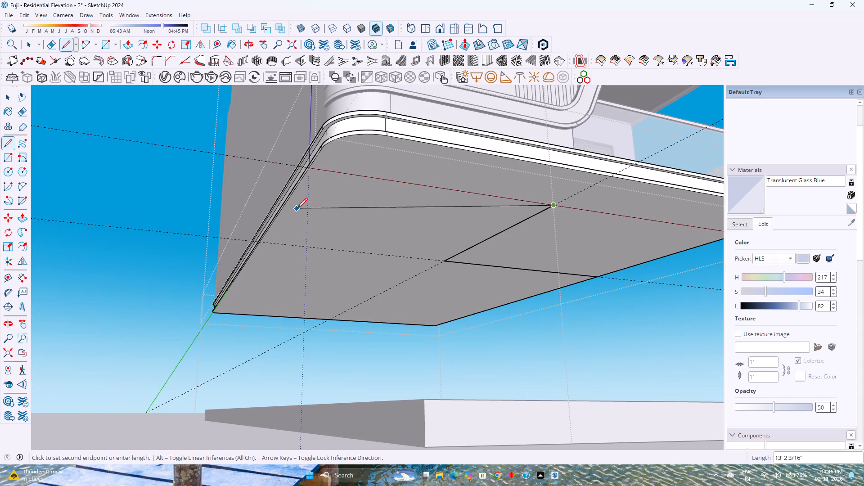
pyautogui.click(307, 169)
pyautogui.press('space')
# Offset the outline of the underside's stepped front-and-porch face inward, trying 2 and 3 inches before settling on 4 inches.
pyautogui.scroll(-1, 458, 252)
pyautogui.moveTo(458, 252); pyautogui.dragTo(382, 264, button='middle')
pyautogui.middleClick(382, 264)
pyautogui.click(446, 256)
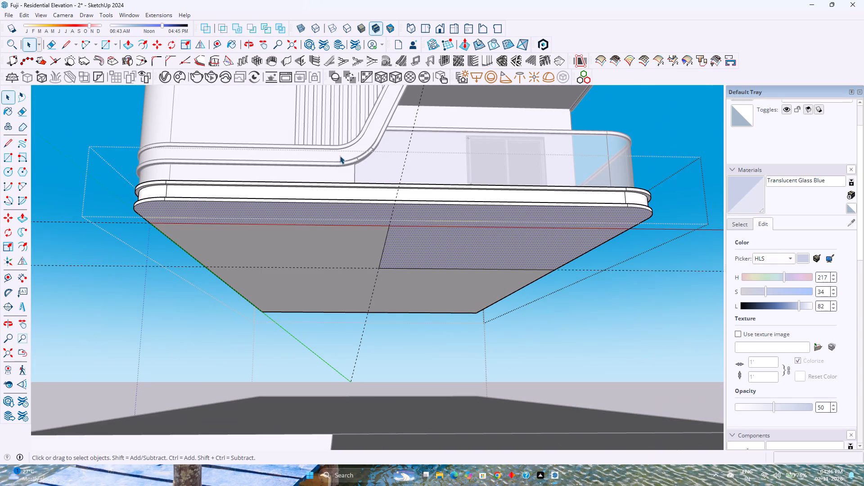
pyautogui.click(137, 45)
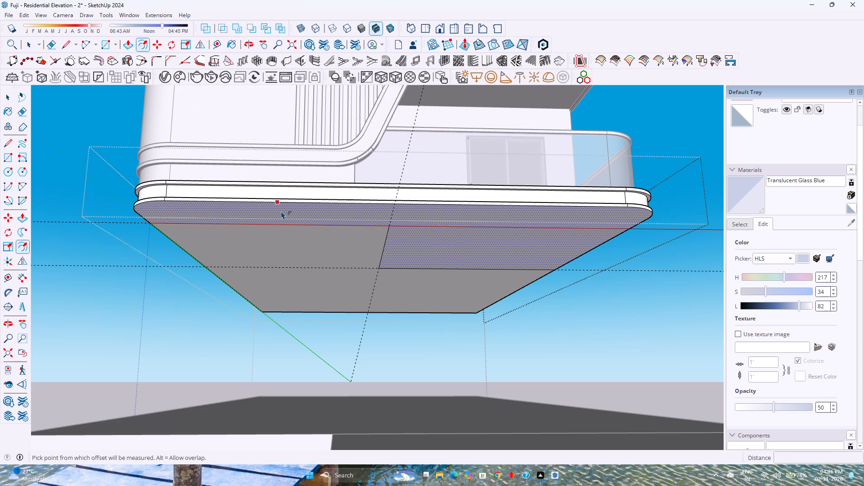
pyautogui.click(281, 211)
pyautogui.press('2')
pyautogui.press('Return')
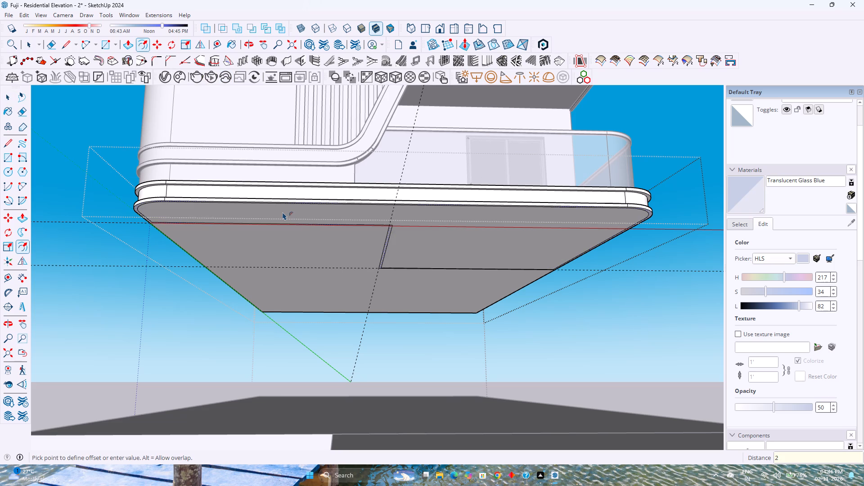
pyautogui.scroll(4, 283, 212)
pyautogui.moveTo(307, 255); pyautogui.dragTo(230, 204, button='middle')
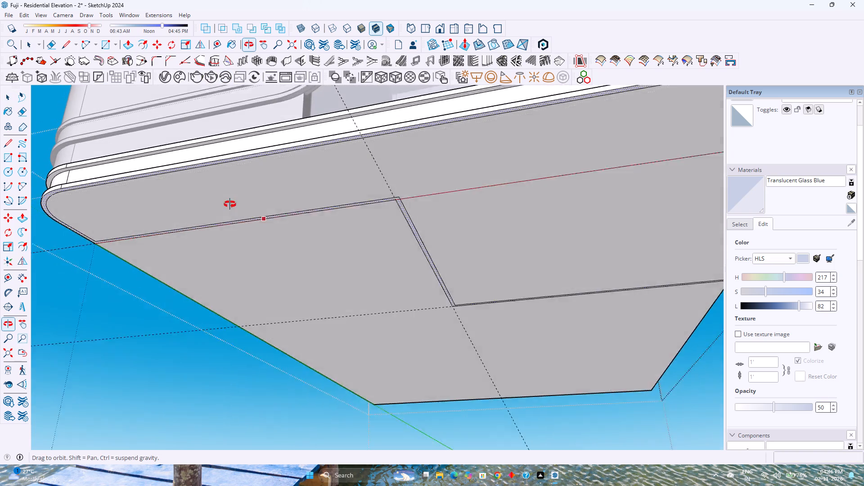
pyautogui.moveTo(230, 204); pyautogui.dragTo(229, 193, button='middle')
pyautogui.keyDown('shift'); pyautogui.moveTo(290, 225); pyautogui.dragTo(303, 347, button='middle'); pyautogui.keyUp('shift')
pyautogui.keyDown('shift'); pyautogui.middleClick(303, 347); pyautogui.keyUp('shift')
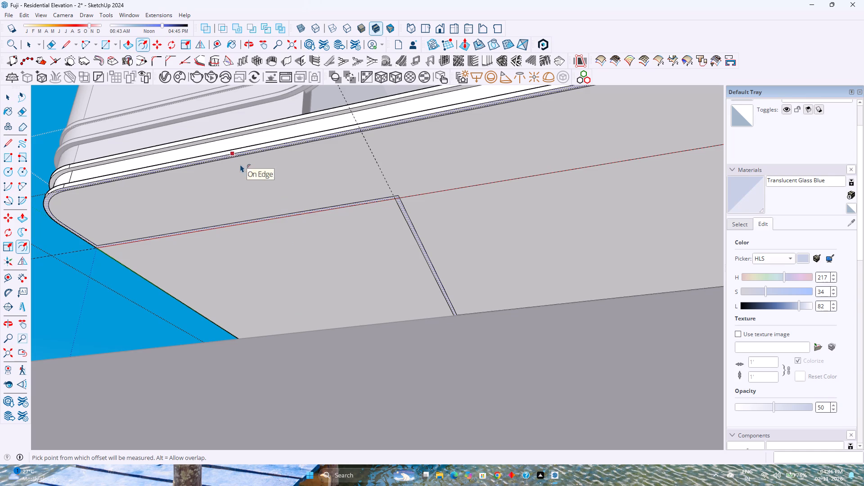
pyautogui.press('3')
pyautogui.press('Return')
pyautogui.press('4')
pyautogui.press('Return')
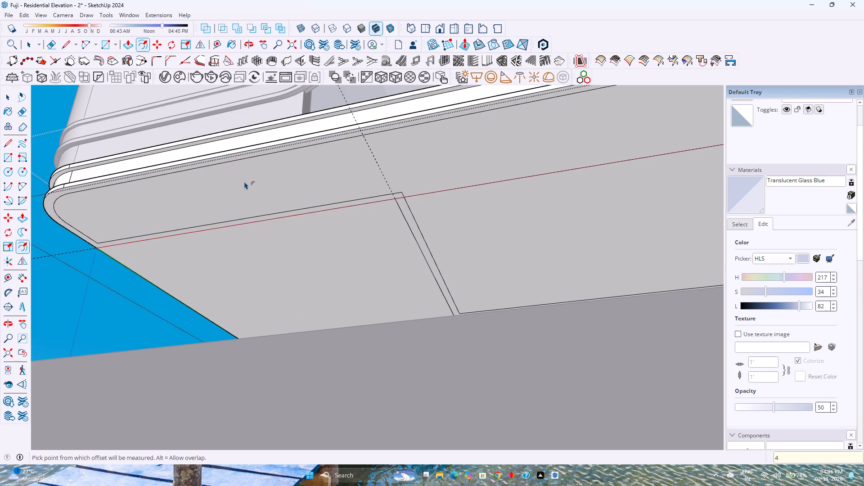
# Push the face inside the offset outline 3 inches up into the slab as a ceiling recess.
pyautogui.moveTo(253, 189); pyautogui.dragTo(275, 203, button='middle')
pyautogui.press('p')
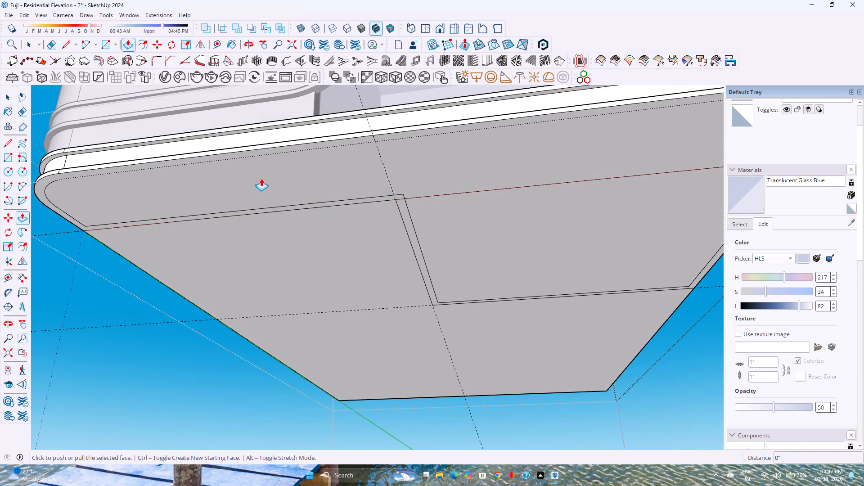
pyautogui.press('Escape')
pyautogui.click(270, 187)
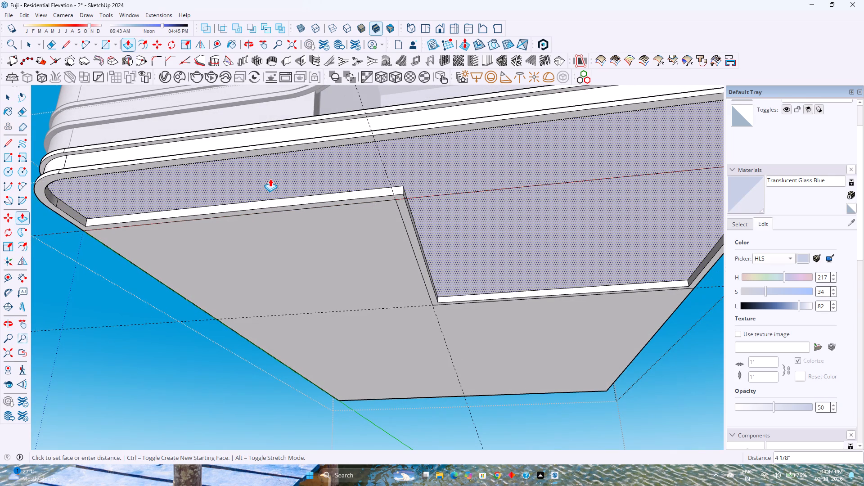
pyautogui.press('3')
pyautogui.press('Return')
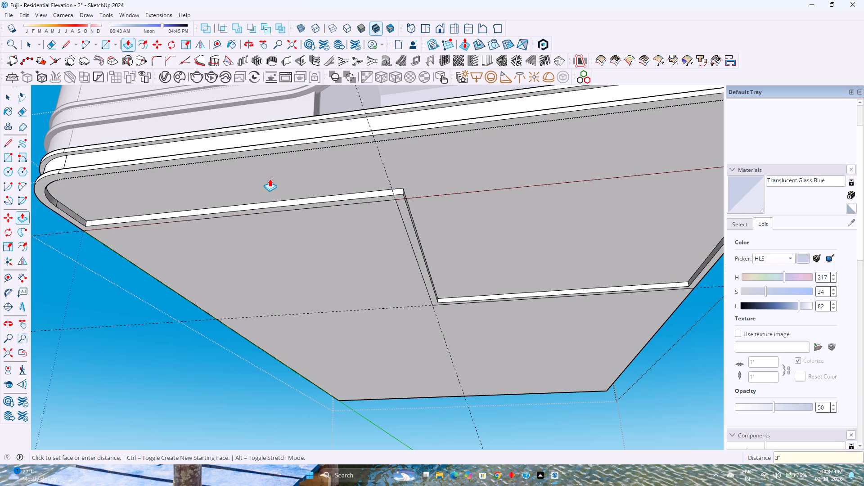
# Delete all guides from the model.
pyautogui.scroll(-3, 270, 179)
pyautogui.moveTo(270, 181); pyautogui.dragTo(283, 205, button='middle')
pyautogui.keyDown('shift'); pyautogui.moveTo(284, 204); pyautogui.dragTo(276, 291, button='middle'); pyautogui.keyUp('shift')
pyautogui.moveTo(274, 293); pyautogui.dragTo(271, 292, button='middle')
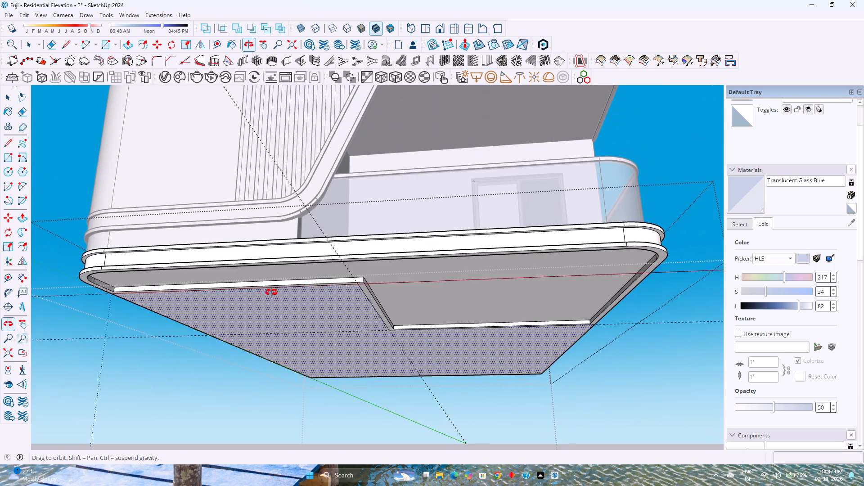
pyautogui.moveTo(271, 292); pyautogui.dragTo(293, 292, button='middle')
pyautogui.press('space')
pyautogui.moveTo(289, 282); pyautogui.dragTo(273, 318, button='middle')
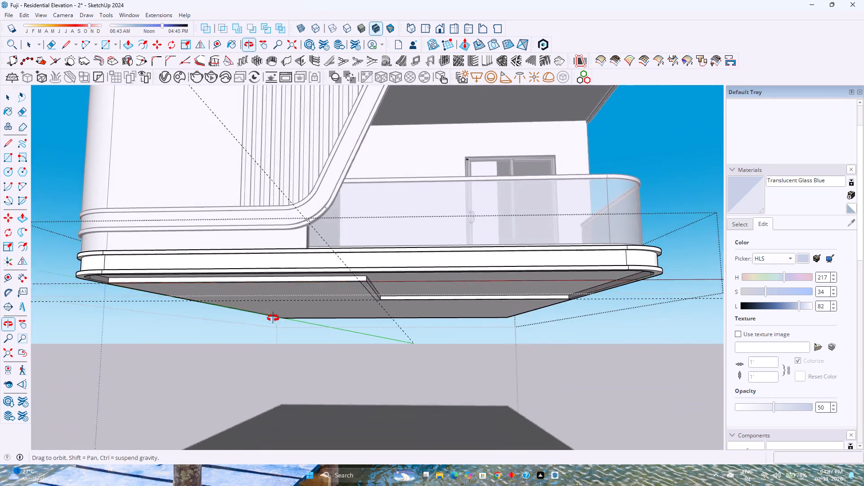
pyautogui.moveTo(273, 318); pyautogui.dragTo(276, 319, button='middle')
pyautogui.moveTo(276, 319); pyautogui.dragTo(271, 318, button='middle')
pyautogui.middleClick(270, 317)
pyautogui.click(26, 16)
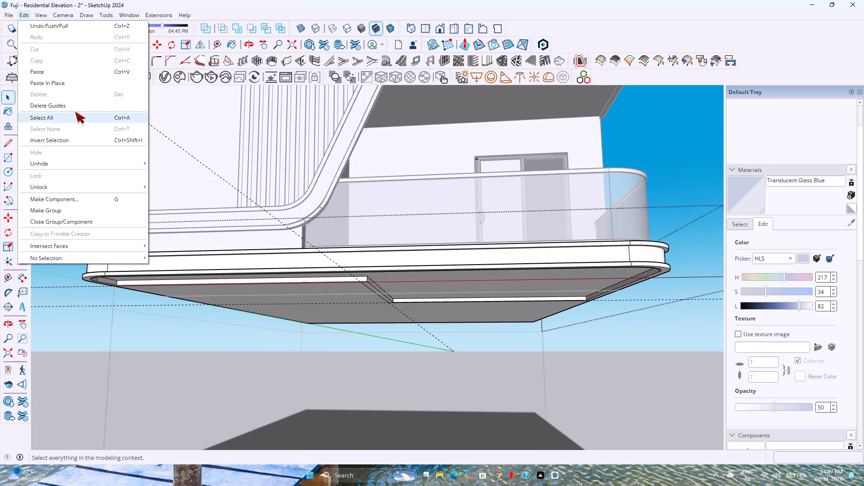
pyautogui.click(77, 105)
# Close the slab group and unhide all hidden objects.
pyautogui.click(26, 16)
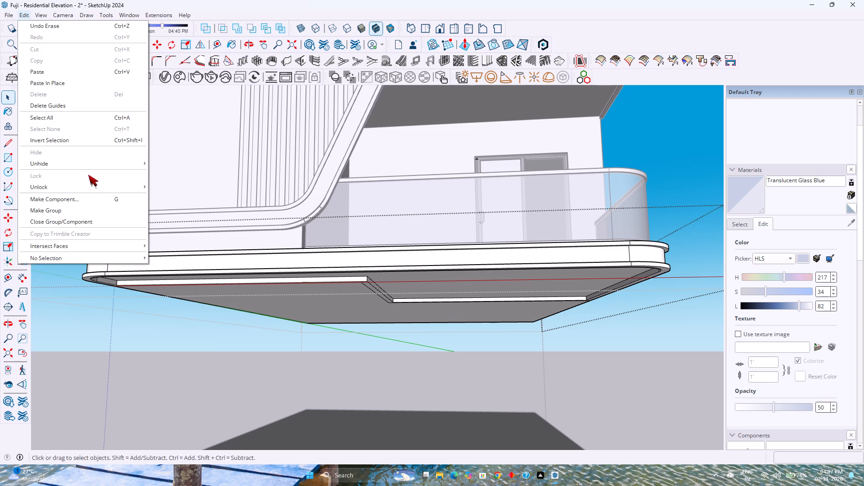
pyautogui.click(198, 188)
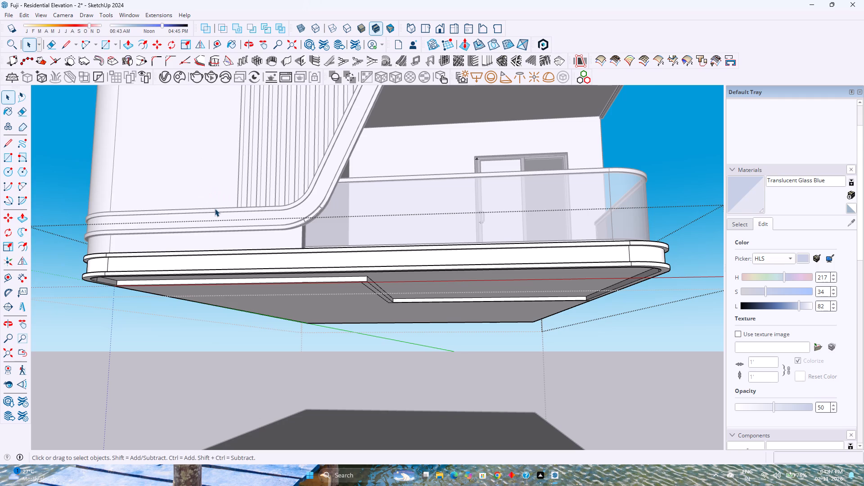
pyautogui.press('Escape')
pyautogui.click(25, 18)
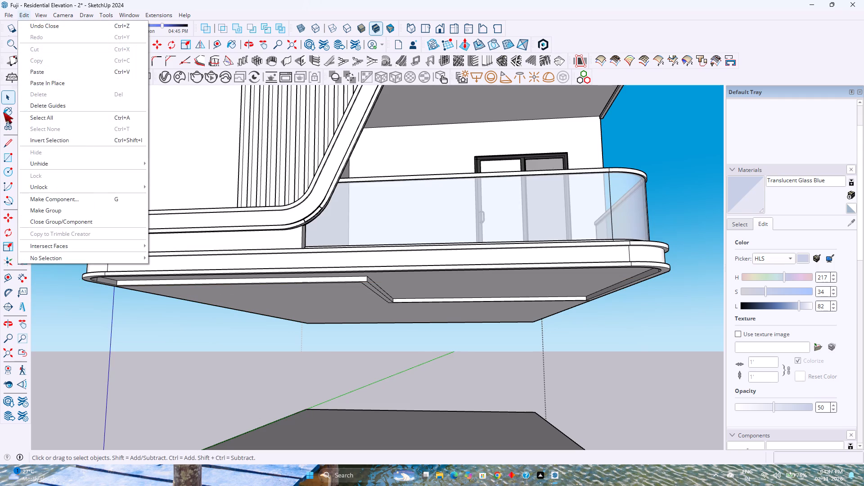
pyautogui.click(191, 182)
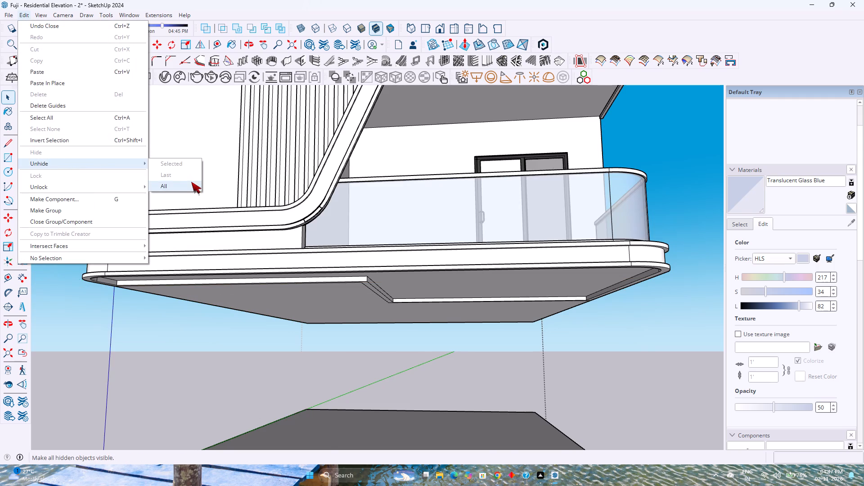
# Examine from below how the ceiling recess's borders line up with the porch walls.
pyautogui.scroll(-2, 247, 216)
pyautogui.moveTo(310, 282); pyautogui.dragTo(403, 268, button='middle')
pyautogui.scroll(5, 443, 292)
pyautogui.moveTo(503, 289); pyautogui.dragTo(528, 301, button='middle')
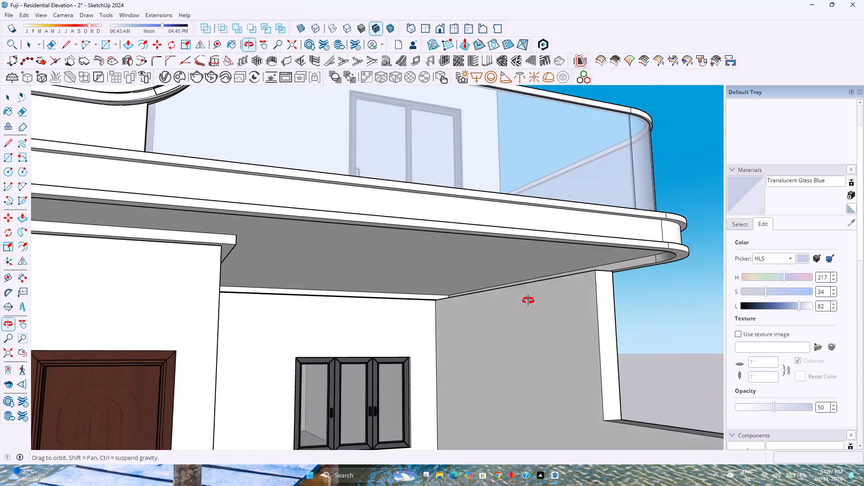
pyautogui.moveTo(528, 301); pyautogui.dragTo(529, 301, button='middle')
pyautogui.scroll(5, 553, 289)
pyautogui.moveTo(567, 300); pyautogui.dragTo(457, 288, button='middle')
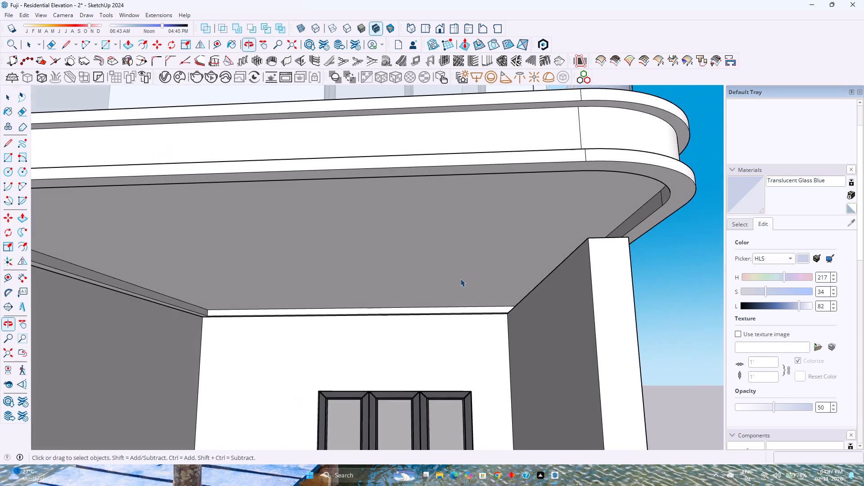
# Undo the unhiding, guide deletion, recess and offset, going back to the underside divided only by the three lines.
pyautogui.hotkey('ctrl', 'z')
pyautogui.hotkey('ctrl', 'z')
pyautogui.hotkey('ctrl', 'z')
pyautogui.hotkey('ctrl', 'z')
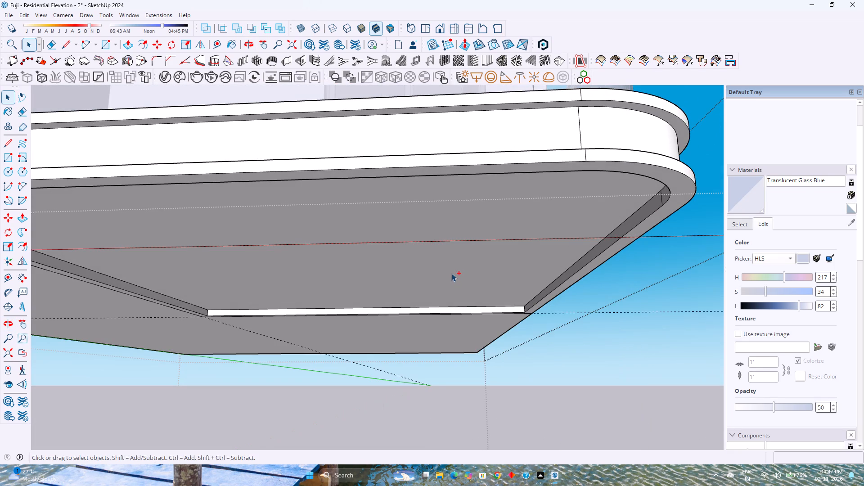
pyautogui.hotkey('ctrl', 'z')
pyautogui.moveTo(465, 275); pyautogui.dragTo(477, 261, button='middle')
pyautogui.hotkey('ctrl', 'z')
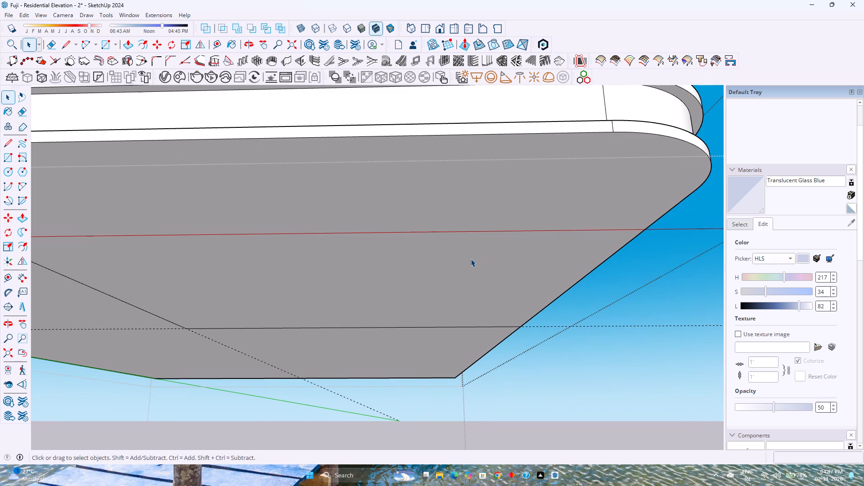
# Place a guide 6 inches inward from the slab underside's straight outer edge on the porch side.
pyautogui.scroll(-3, 447, 269)
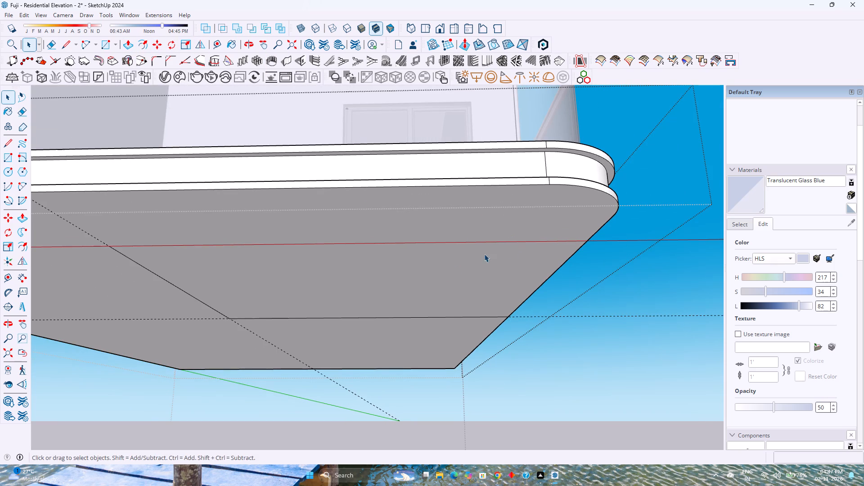
pyautogui.moveTo(483, 254); pyautogui.dragTo(475, 229, button='middle')
pyautogui.moveTo(404, 247); pyautogui.dragTo(458, 232, button='middle')
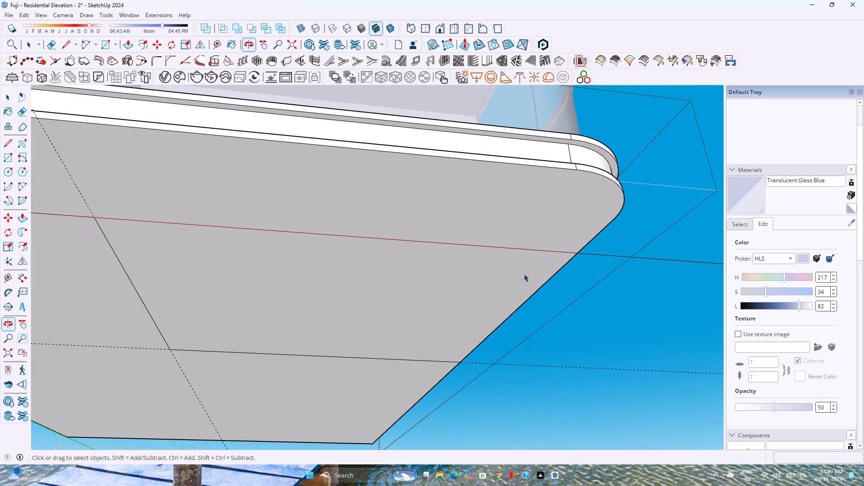
pyautogui.click(211, 44)
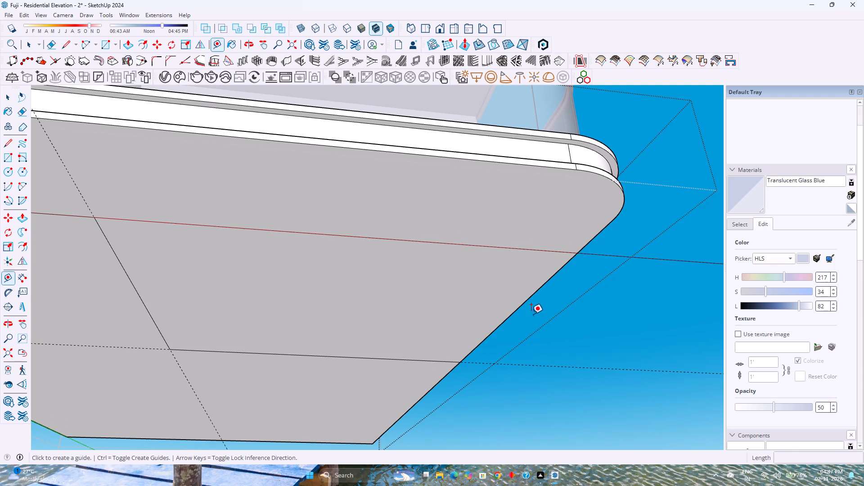
pyautogui.click(530, 296)
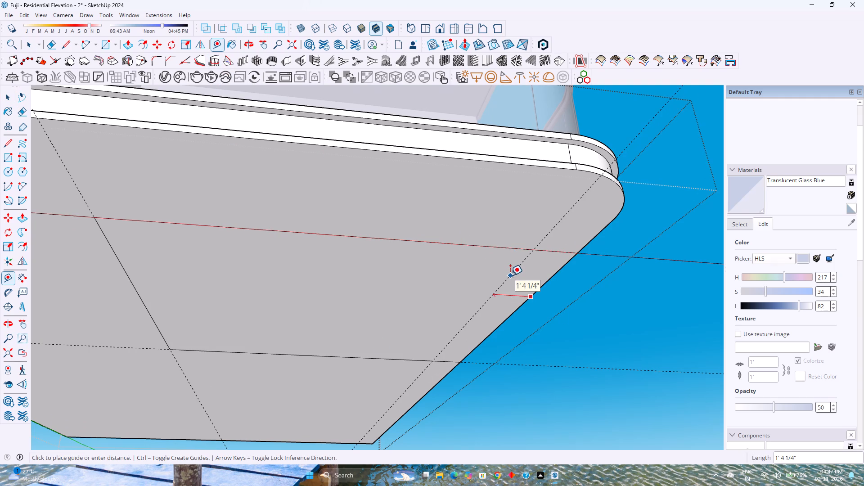
pyautogui.press('6')
pyautogui.press('Return')
pyautogui.press('space')
# Undo the 6-inch guide and place one 9 inches inward from the slab underside's straight porch-side outer edge instead.
pyautogui.doubleClick(480, 280)
pyautogui.scroll(2, 478, 332)
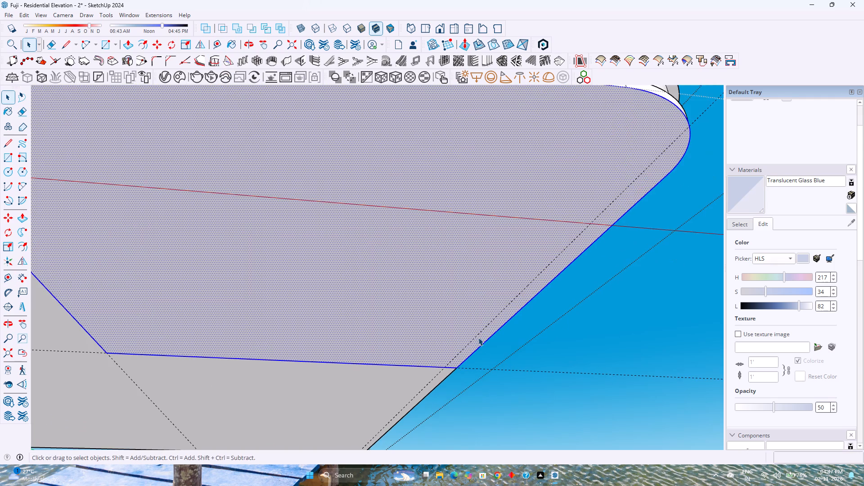
pyautogui.scroll(1, 460, 368)
pyautogui.moveTo(460, 368); pyautogui.dragTo(450, 353, button='middle')
pyautogui.scroll(-4, 450, 353)
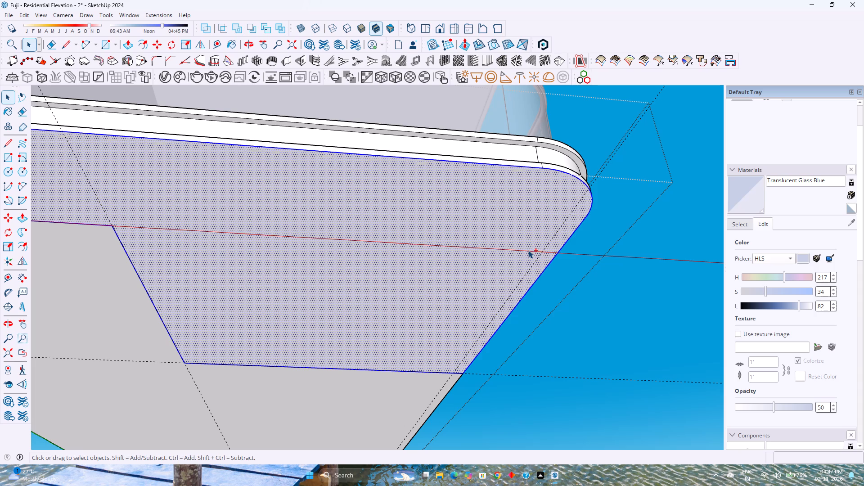
pyautogui.hotkey('ctrl', 'z')
pyautogui.click(219, 46)
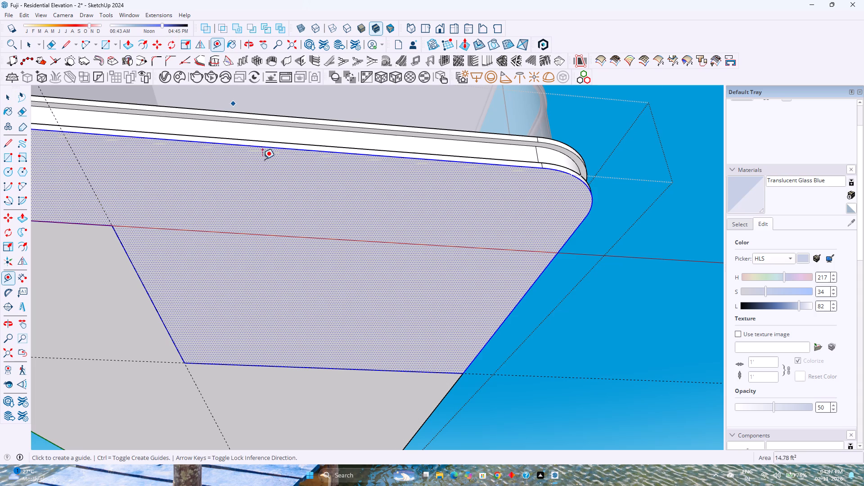
pyautogui.click(517, 299)
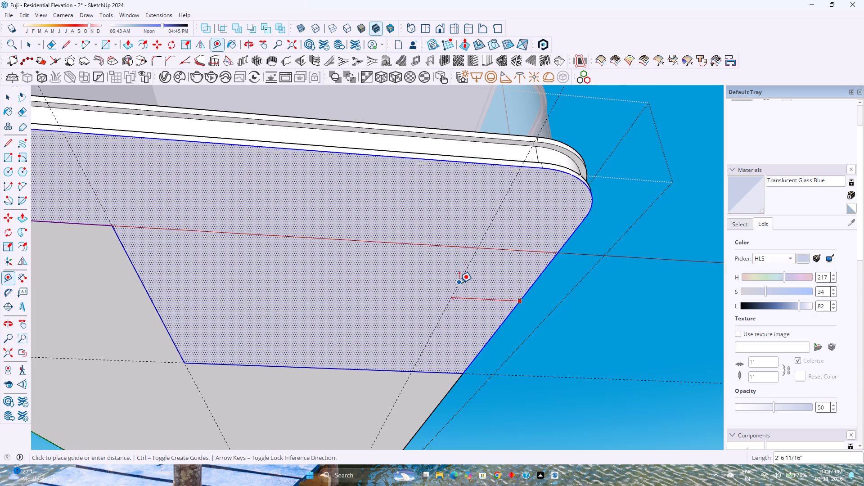
pyautogui.press('9')
pyautogui.press('Return')
pyautogui.press('space')
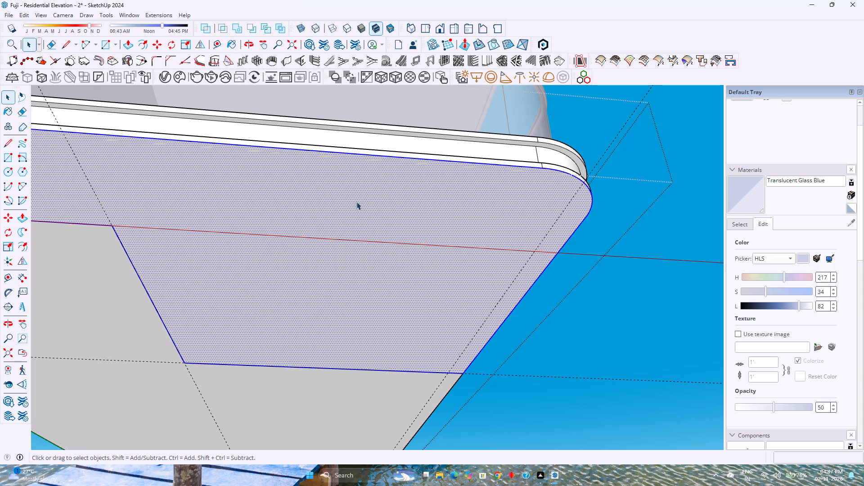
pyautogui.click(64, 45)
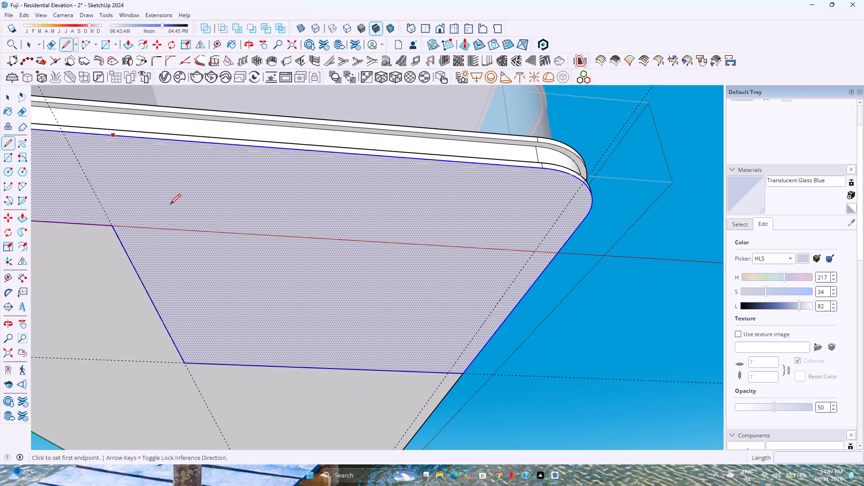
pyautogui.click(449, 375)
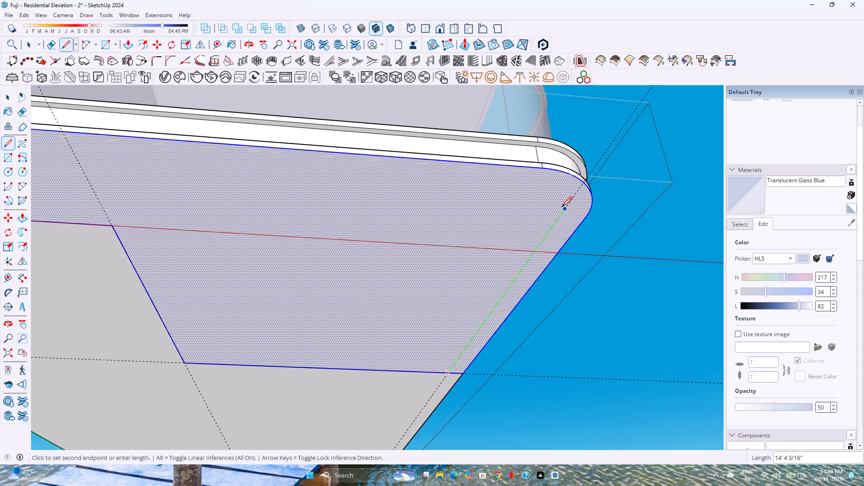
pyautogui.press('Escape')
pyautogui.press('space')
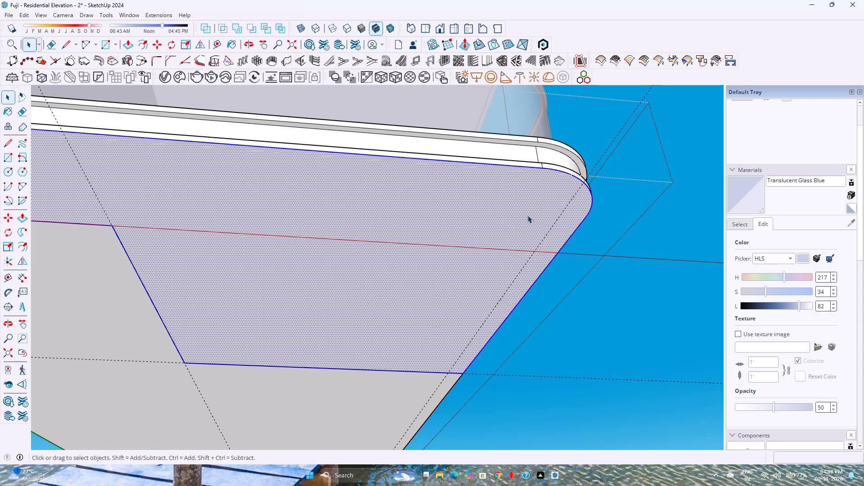
# Place a guide 9 inches inward from the slab underside's long straight outer edge, beyond the rounded corner.
pyautogui.click(217, 39)
pyautogui.click(422, 159)
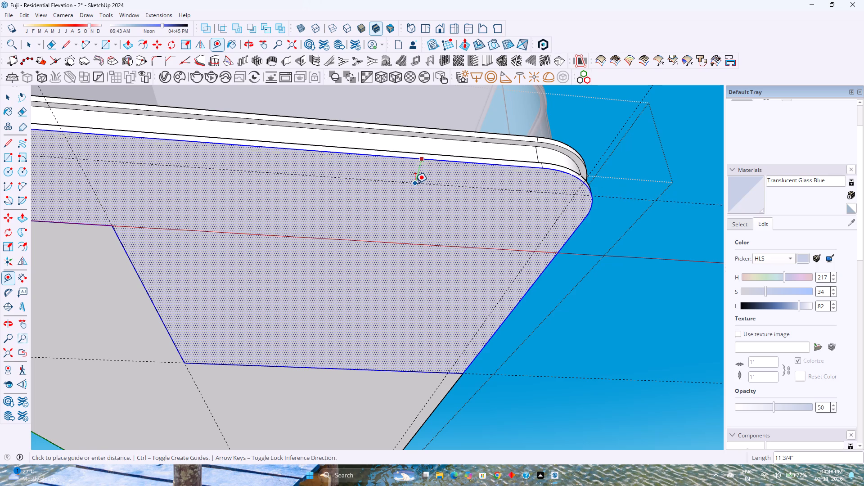
pyautogui.press('6')
pyautogui.press('Return')
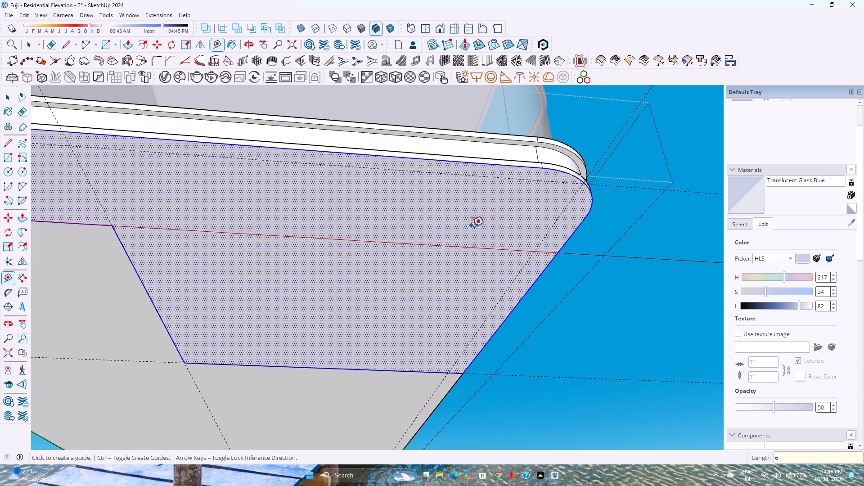
pyautogui.press('9')
pyautogui.press('Return')
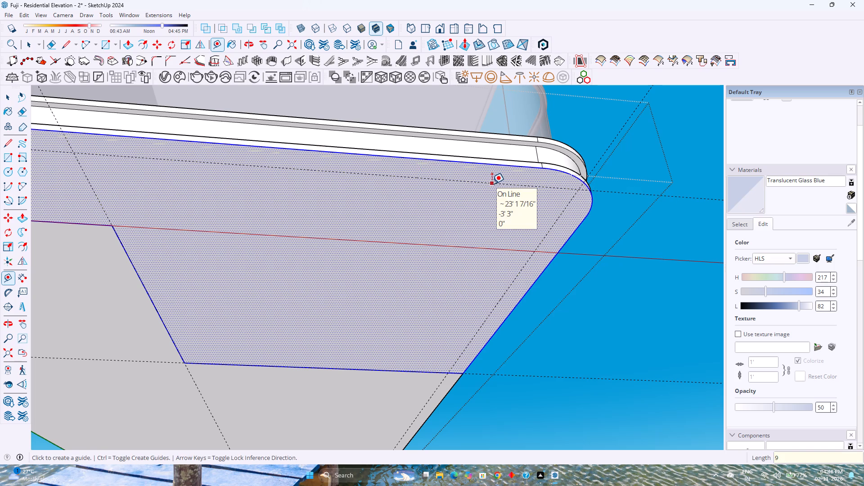
# Add a second guide 9 inches inward from each of the two guides near the slab's rounded corner.
pyautogui.click(492, 184)
pyautogui.click(488, 199)
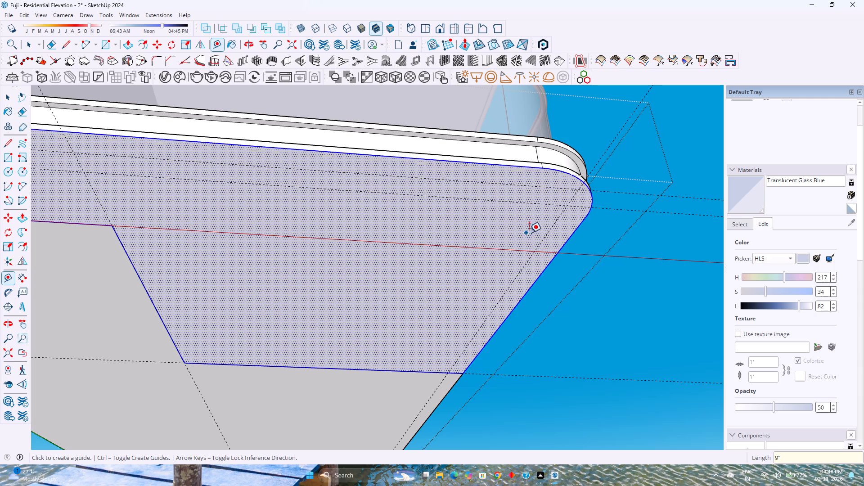
pyautogui.click(552, 227)
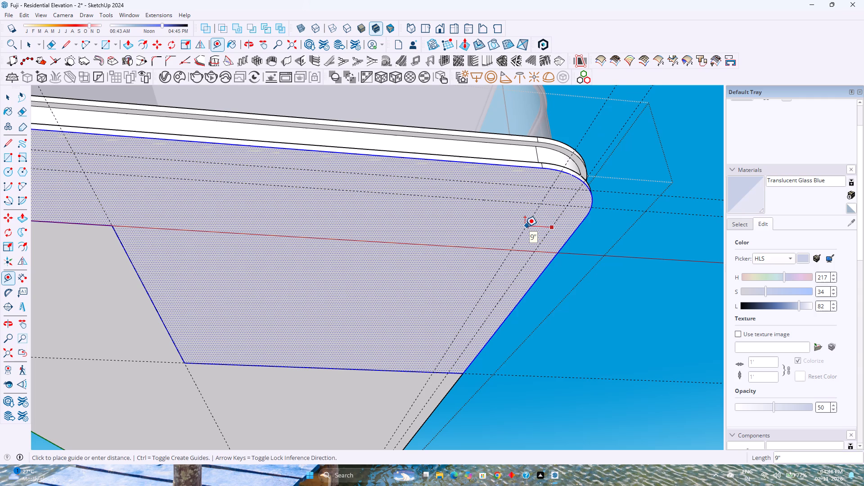
pyautogui.press('9')
pyautogui.press('Return')
pyautogui.scroll(2, 515, 240)
pyautogui.moveTo(515, 240); pyautogui.dragTo(491, 226, button='middle')
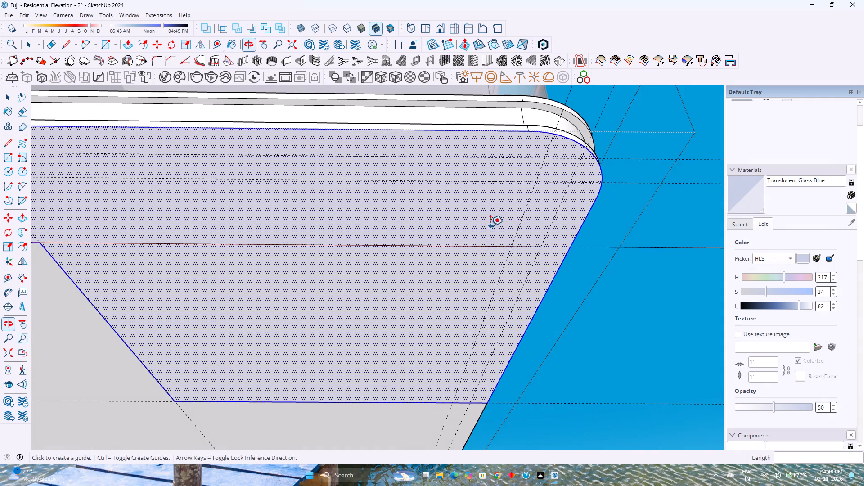
pyautogui.scroll(-2, 477, 223)
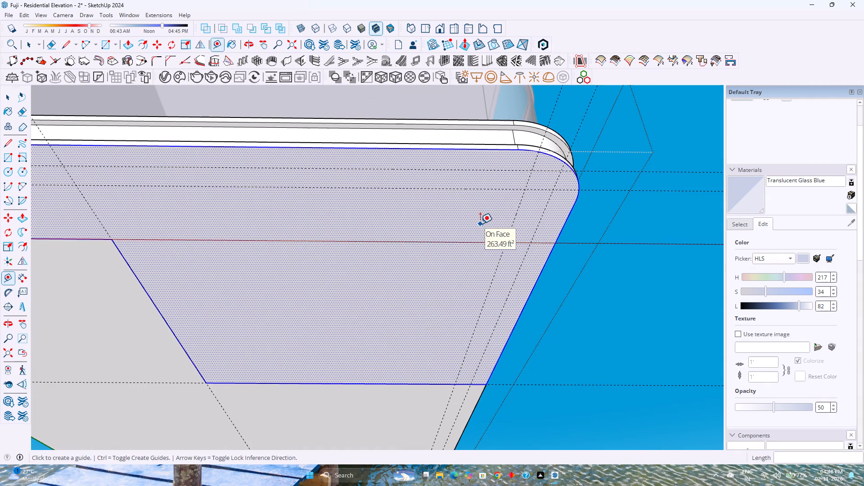
# Draw a two-point arc with a 3-inch bulge between the guide intersections, rounding the inner border inside the slab's rounded corner.
pyautogui.press('a')
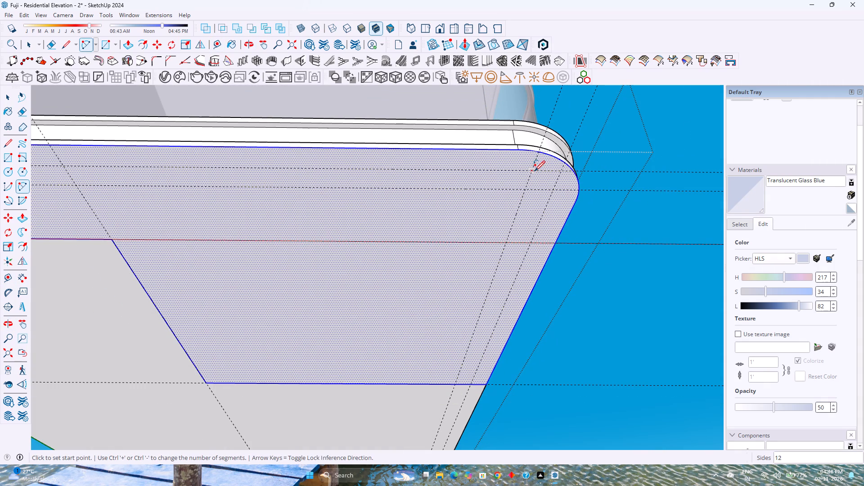
pyautogui.click(535, 171)
pyautogui.click(554, 189)
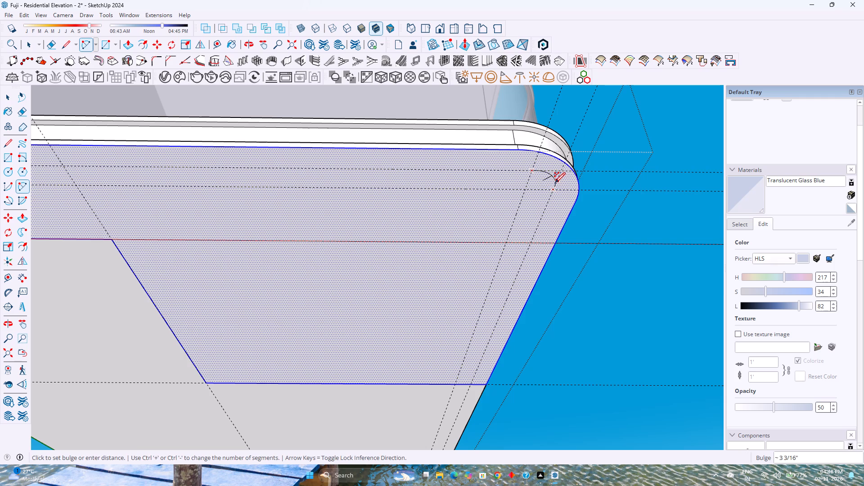
pyautogui.scroll(9, 554, 186)
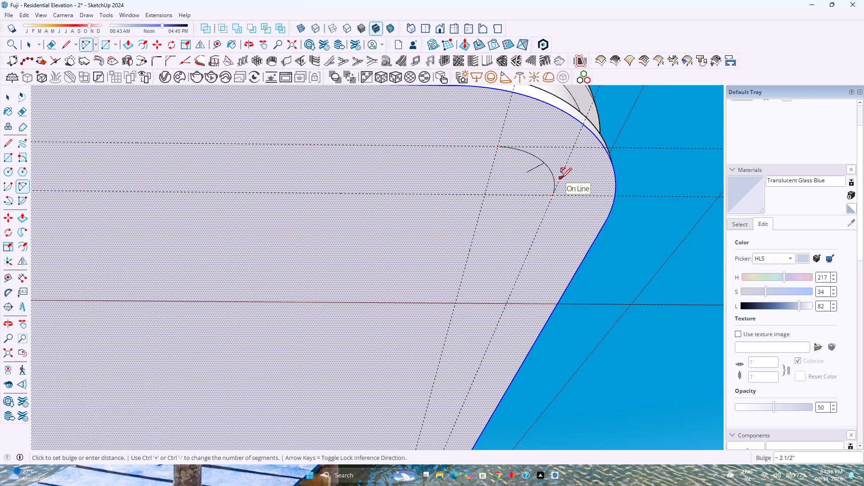
pyautogui.press('3')
pyautogui.press('Return')
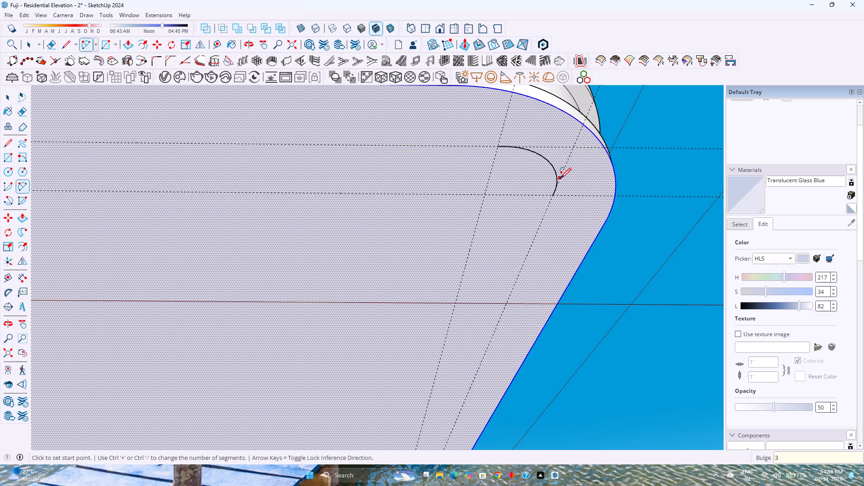
# Set the new corner arc's segment count to 80.
pyautogui.press('space')
pyautogui.click(557, 172)
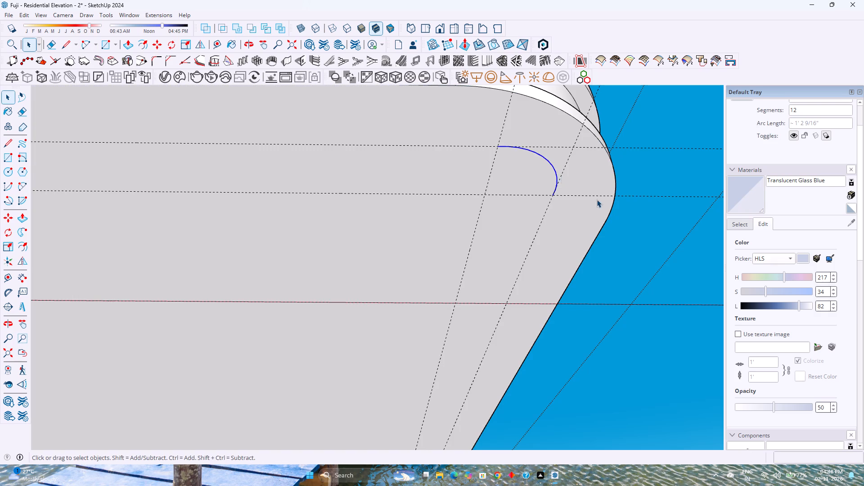
pyautogui.scroll(-3, 608, 207)
pyautogui.moveTo(608, 207); pyautogui.dragTo(618, 227, button='middle')
pyautogui.scroll(-3, 619, 227)
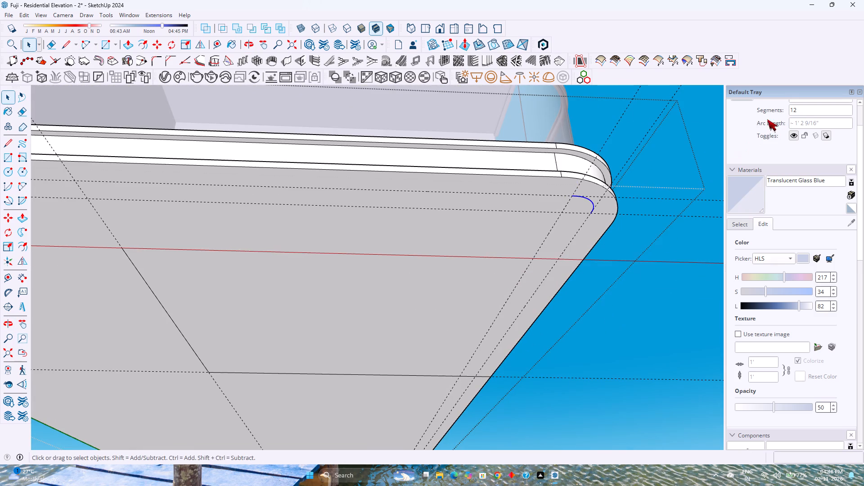
pyautogui.click(802, 110)
pyautogui.press('0')
pyautogui.press('Return')
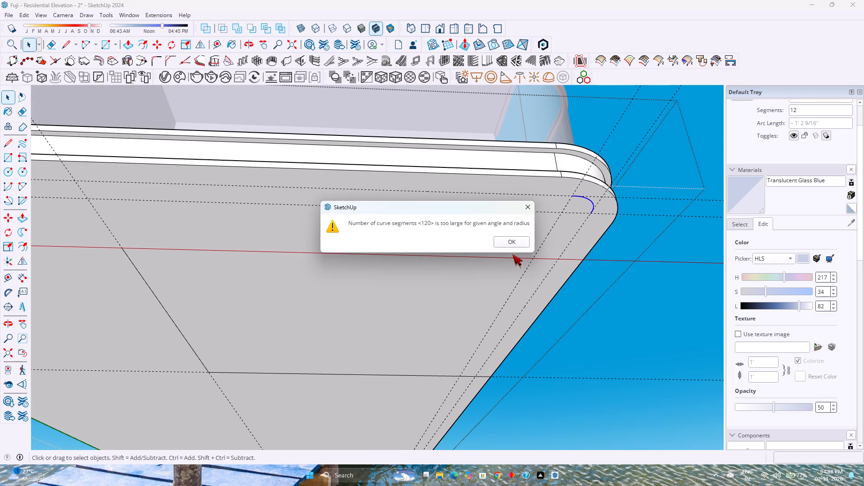
pyautogui.click(498, 243)
pyautogui.doubleClick(825, 106)
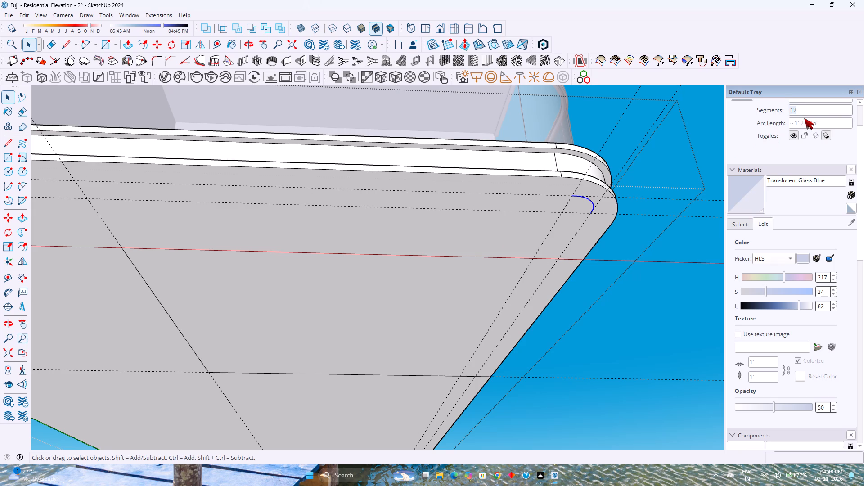
pyautogui.press('4')
pyautogui.press('BackSpace')
pyautogui.press('7')
pyautogui.press('BackSpace')
pyautogui.press('8')
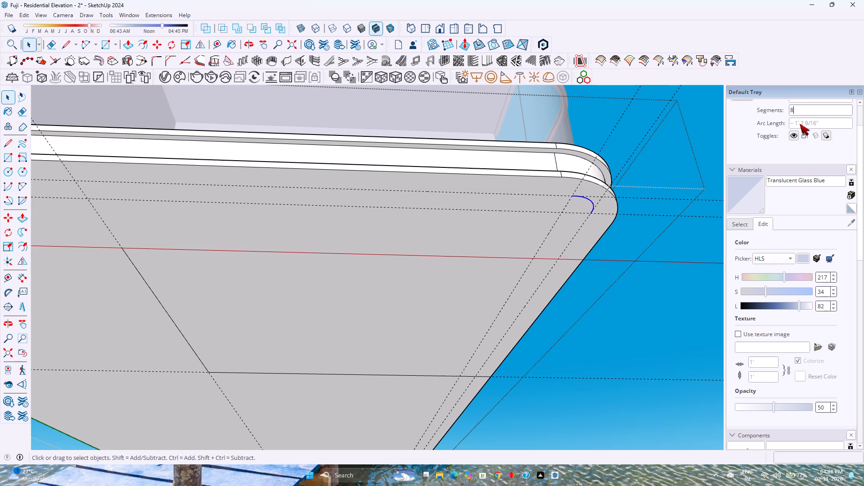
pyautogui.press('0')
pyautogui.press('Return')
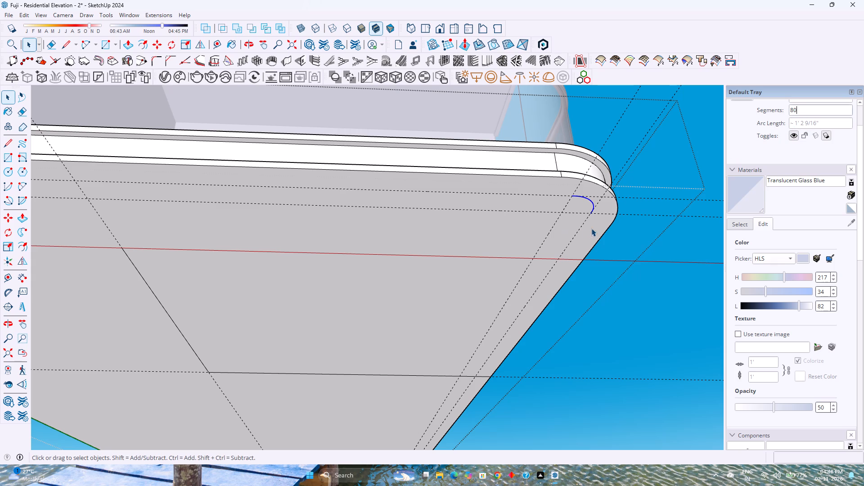
pyautogui.click(591, 228)
# Draw a line along the outer porch-side guide from the underside's dividing line to the near end of the corner arc.
pyautogui.scroll(-3, 566, 231)
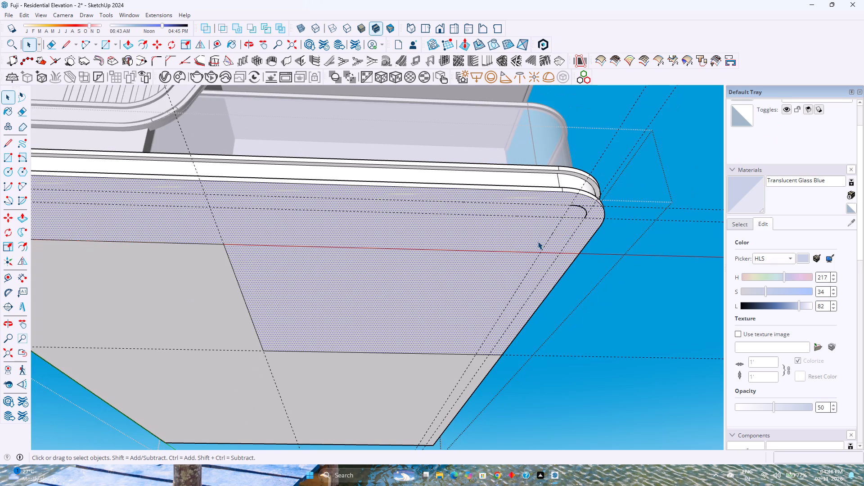
pyautogui.scroll(-1, 538, 241)
pyautogui.scroll(-2, 474, 238)
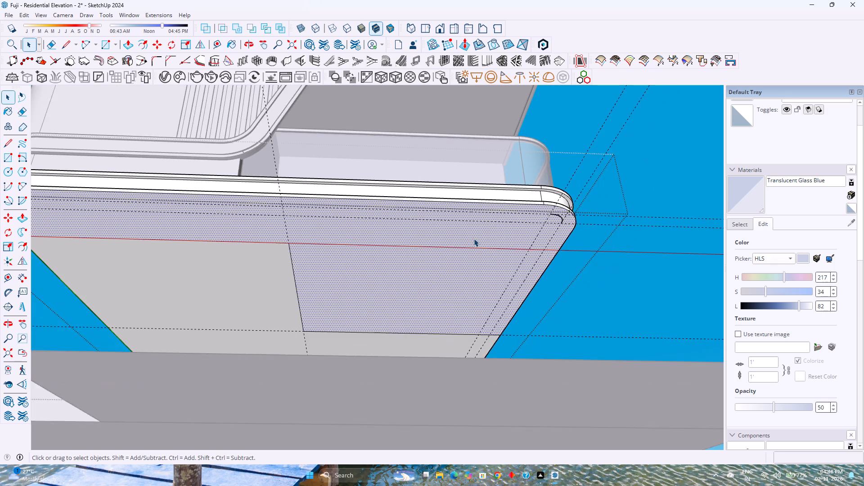
pyautogui.scroll(-1, 474, 238)
pyautogui.scroll(9, 532, 232)
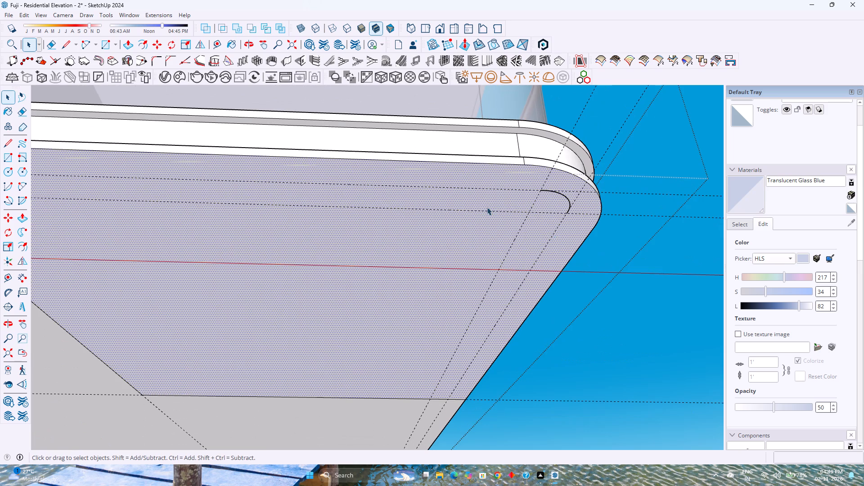
pyautogui.click(61, 51)
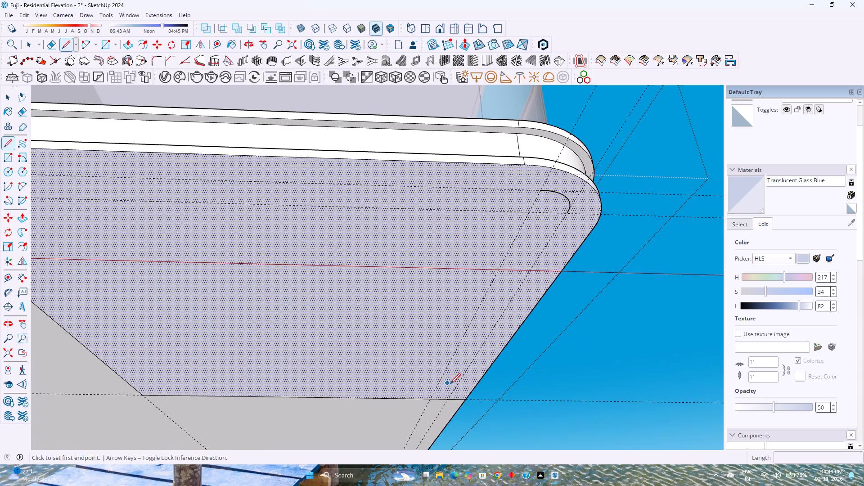
pyautogui.click(451, 399)
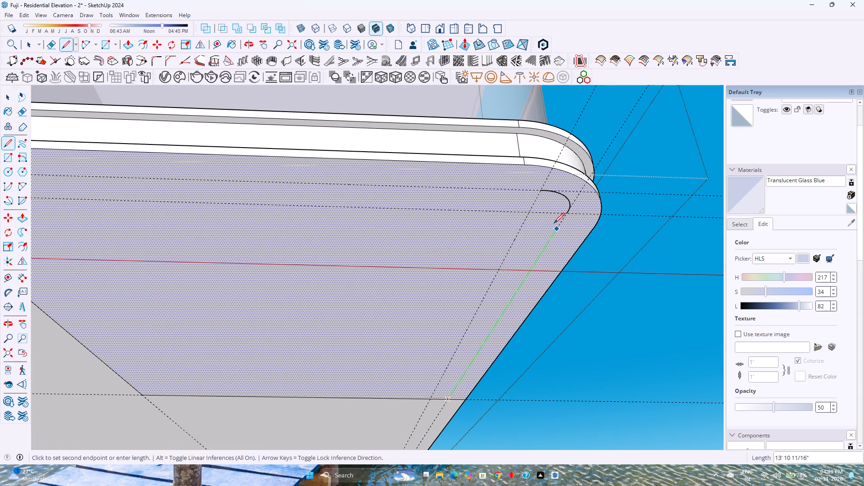
pyautogui.click(568, 215)
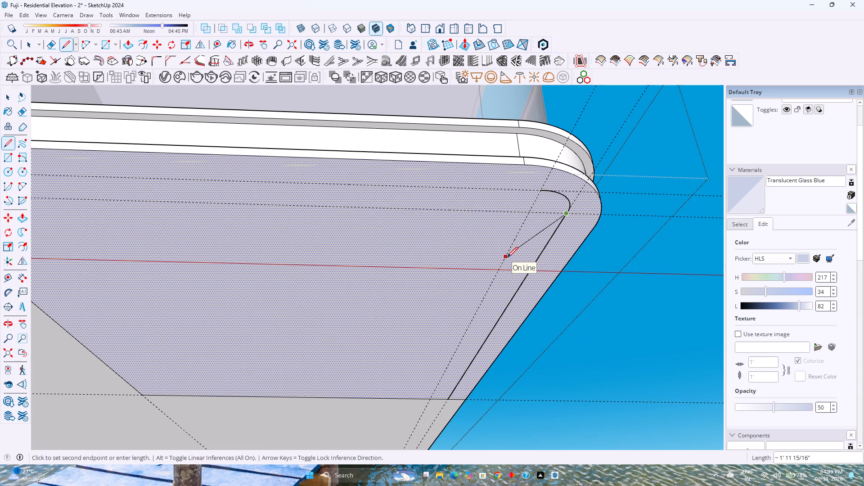
pyautogui.press('Escape')
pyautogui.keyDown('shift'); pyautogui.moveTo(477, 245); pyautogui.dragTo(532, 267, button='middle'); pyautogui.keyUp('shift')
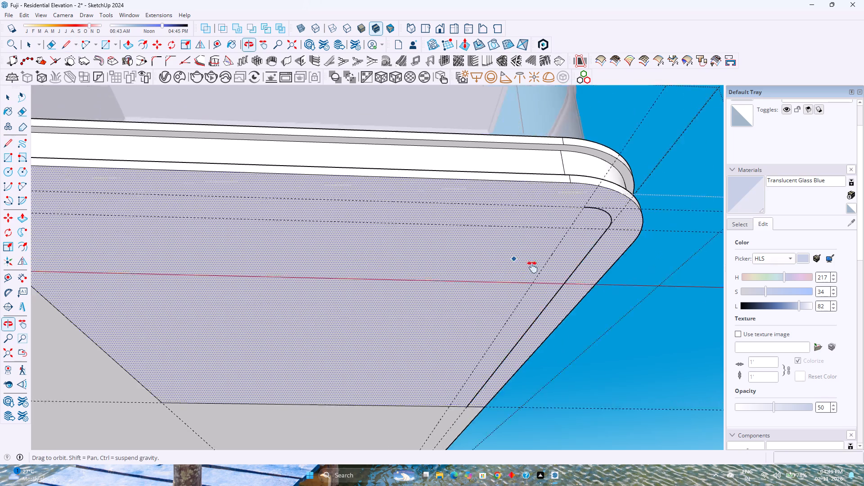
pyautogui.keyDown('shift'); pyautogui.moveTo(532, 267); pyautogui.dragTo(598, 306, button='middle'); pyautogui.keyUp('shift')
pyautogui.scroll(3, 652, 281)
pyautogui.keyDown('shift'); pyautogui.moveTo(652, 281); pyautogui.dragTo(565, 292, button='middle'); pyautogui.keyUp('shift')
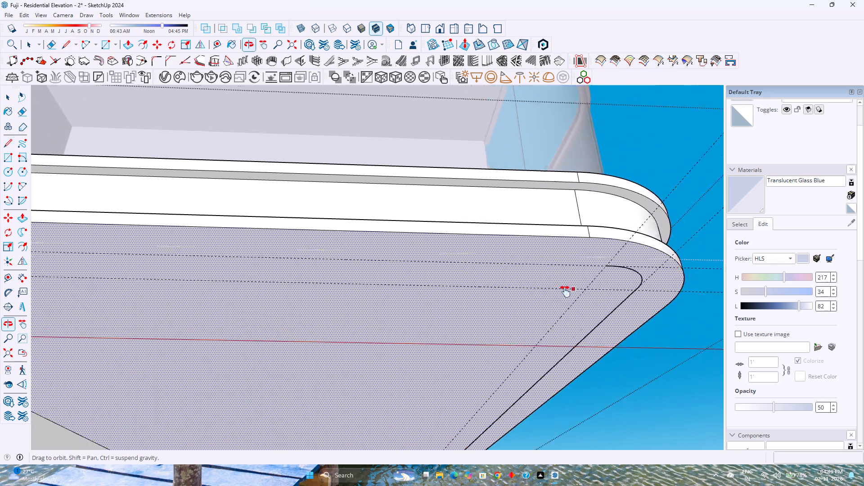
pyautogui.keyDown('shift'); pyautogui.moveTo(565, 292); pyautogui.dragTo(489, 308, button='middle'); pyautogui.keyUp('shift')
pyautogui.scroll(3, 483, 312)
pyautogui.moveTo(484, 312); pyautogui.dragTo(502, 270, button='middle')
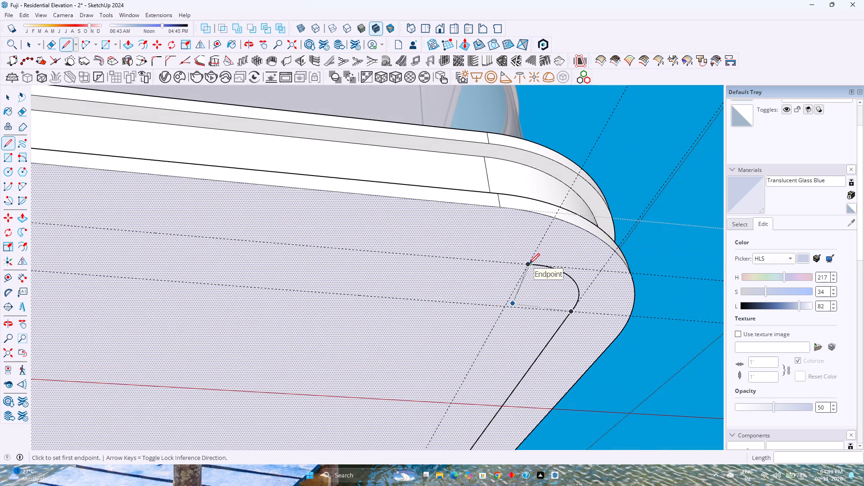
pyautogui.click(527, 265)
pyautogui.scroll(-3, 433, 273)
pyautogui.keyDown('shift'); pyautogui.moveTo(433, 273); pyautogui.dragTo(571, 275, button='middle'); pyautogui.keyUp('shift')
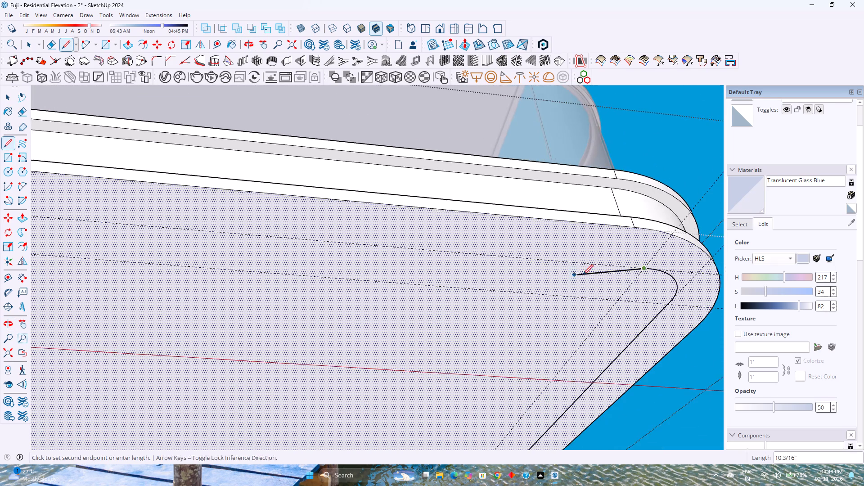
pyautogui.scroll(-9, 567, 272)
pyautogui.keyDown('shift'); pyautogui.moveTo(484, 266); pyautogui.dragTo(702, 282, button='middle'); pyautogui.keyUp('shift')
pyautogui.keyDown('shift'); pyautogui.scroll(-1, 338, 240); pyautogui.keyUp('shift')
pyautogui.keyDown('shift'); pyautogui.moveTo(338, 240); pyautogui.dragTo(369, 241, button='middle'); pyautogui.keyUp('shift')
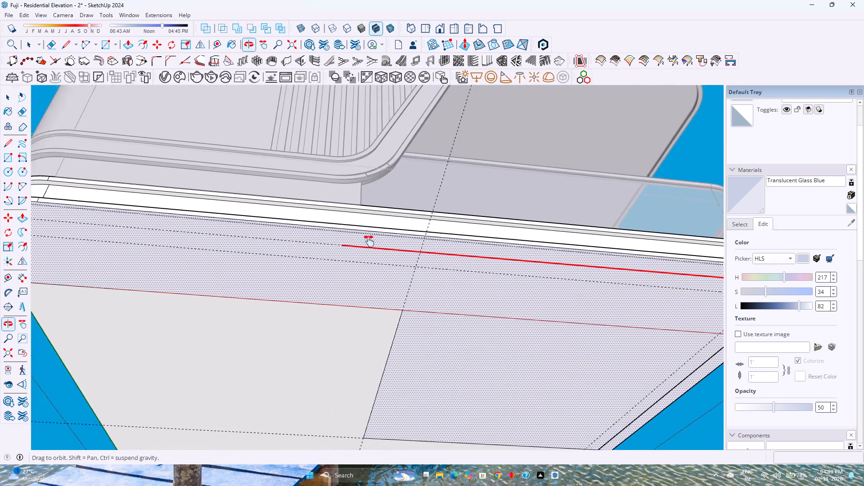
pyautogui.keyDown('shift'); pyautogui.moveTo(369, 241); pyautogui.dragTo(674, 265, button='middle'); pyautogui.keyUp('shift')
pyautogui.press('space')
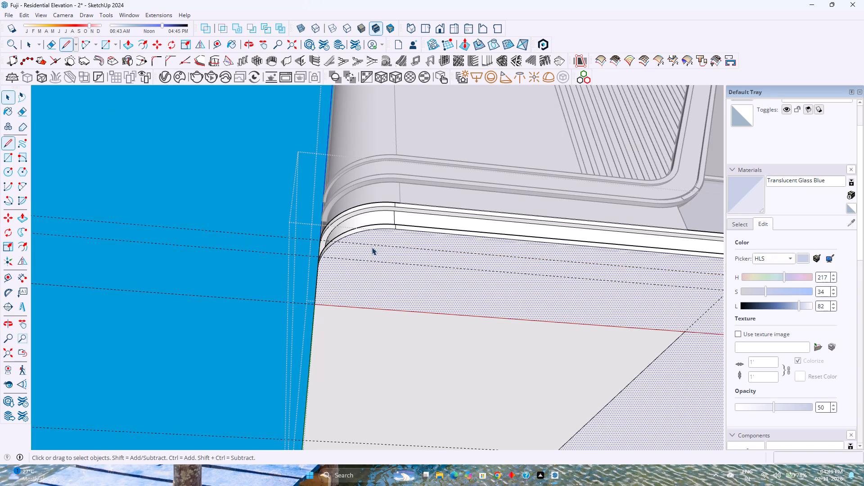
# Mirror a copy of the inner corner arc across the slab's middle to its opposite rounded corner, using the Flip tool.
pyautogui.scroll(-4, 372, 247)
pyautogui.keyDown('shift'); pyautogui.moveTo(485, 261); pyautogui.dragTo(168, 259, button='middle'); pyautogui.keyUp('shift')
pyautogui.scroll(5, 554, 287)
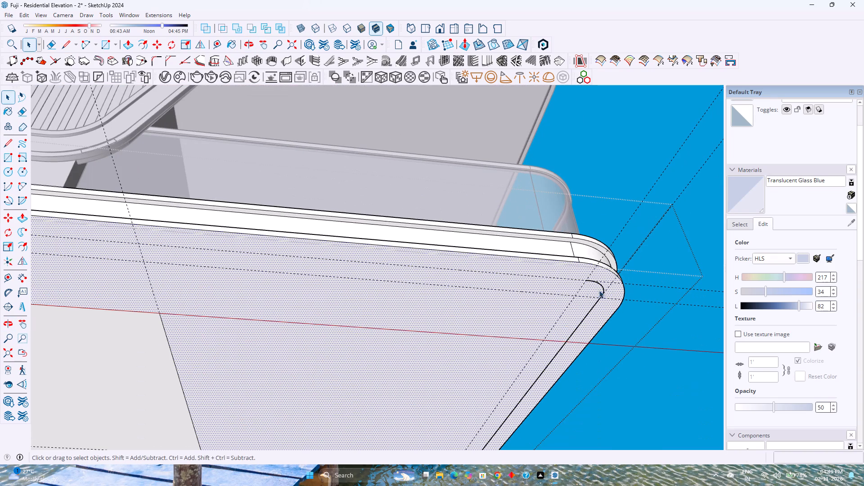
pyautogui.click(600, 285)
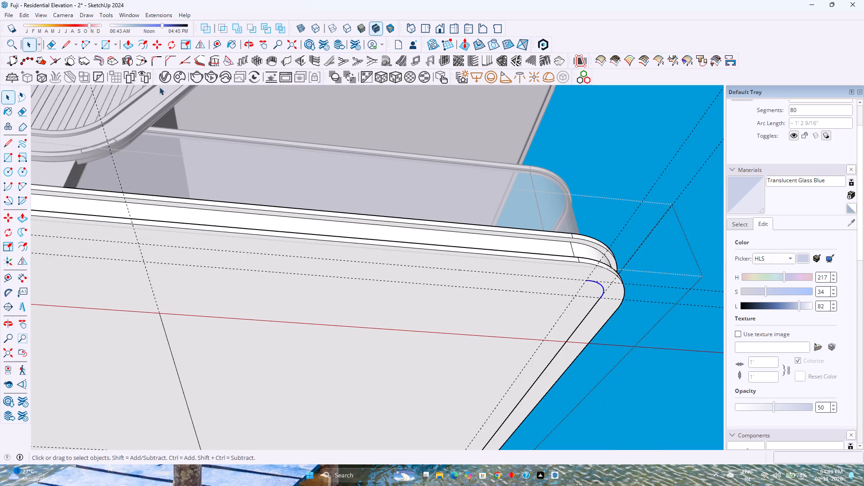
pyautogui.click(197, 45)
pyautogui.scroll(-1, 228, 233)
pyautogui.keyDown('shift'); pyautogui.moveTo(279, 252); pyautogui.dragTo(384, 249, button='middle'); pyautogui.keyUp('shift')
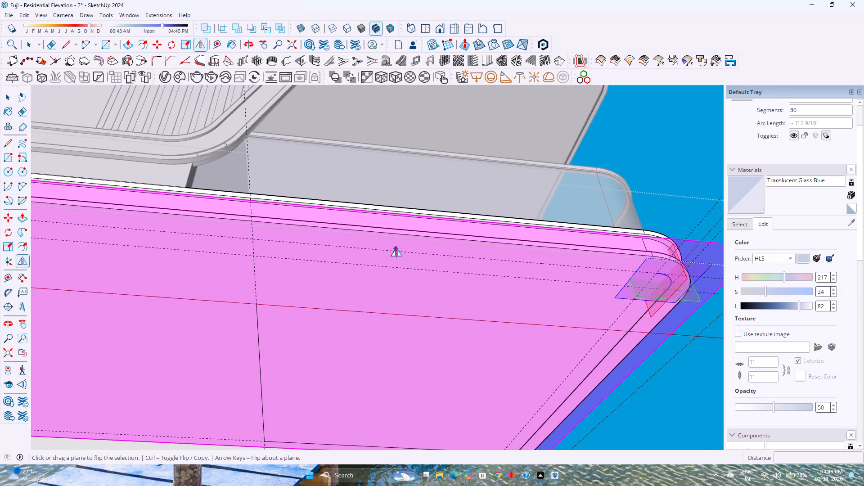
pyautogui.scroll(-7, 397, 249)
pyautogui.keyDown('shift'); pyautogui.moveTo(397, 249); pyautogui.dragTo(408, 275, button='middle'); pyautogui.keyUp('shift')
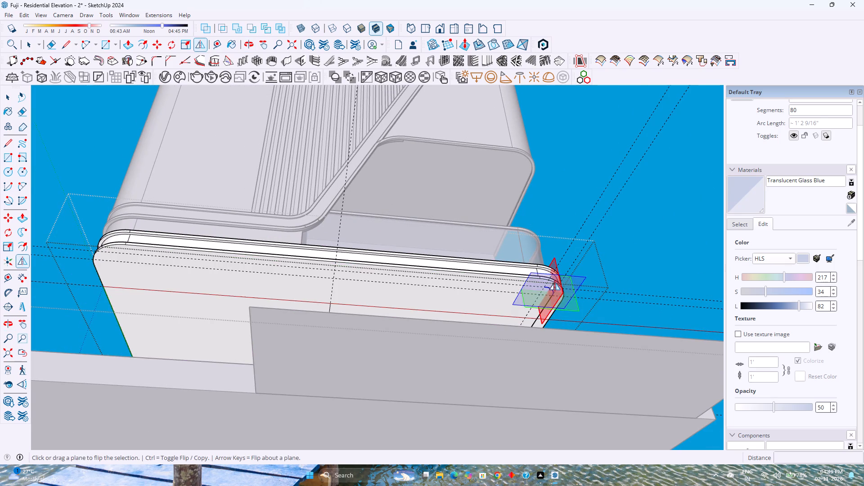
pyautogui.moveTo(553, 282); pyautogui.dragTo(545, 350, button='middle')
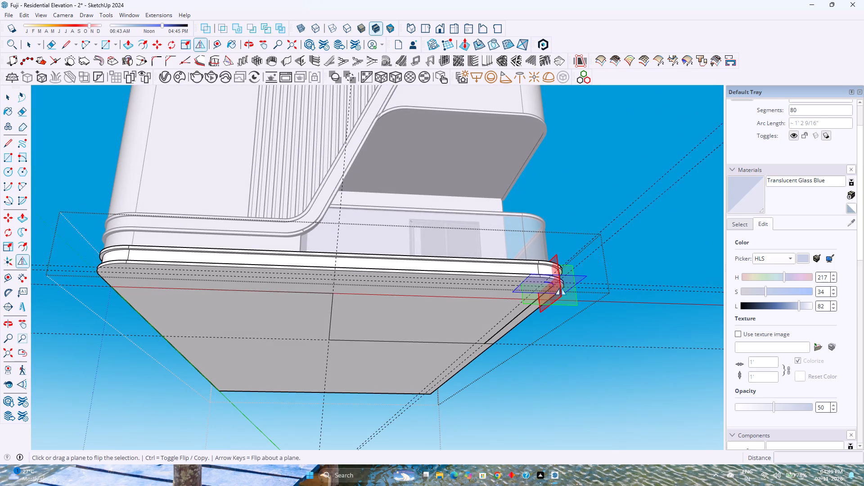
pyautogui.moveTo(561, 288); pyautogui.dragTo(337, 266)
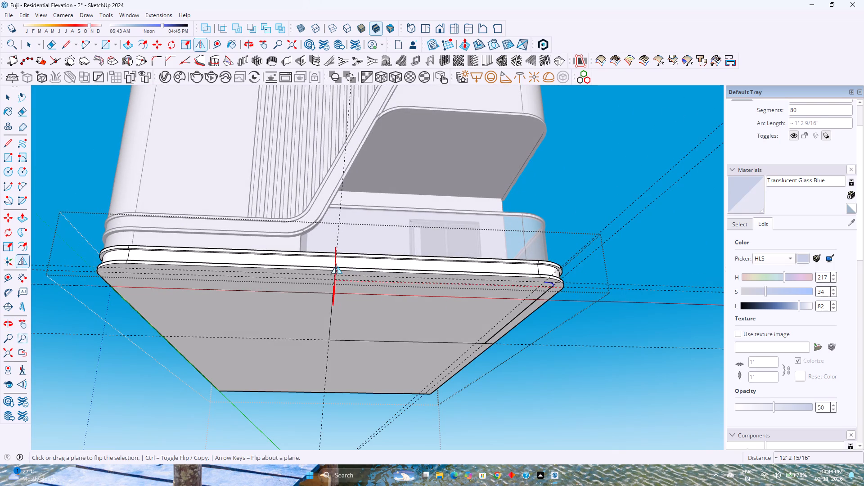
pyautogui.moveTo(337, 266); pyautogui.dragTo(339, 269)
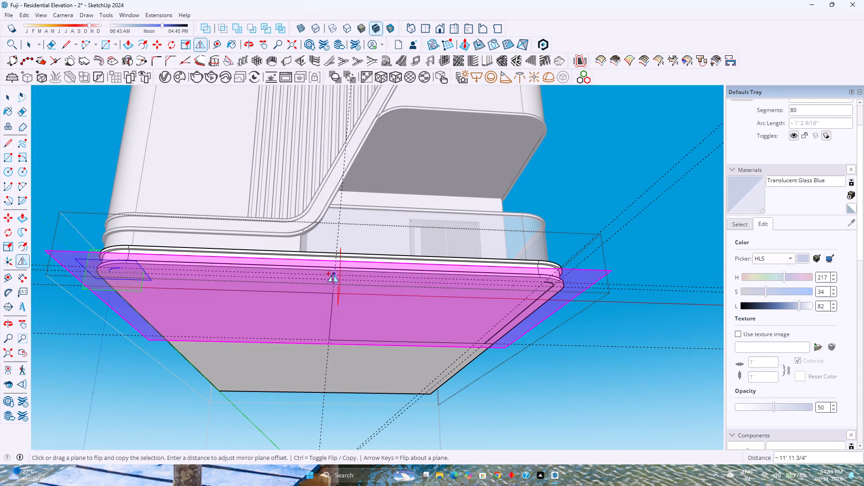
pyautogui.press('space')
# Draw a line about 23' 3" long along the outer guide, joining the original corner arc to its mirrored copy.
pyautogui.scroll(3, 312, 304)
pyautogui.moveTo(310, 304); pyautogui.dragTo(306, 292, button='middle')
pyautogui.press('l')
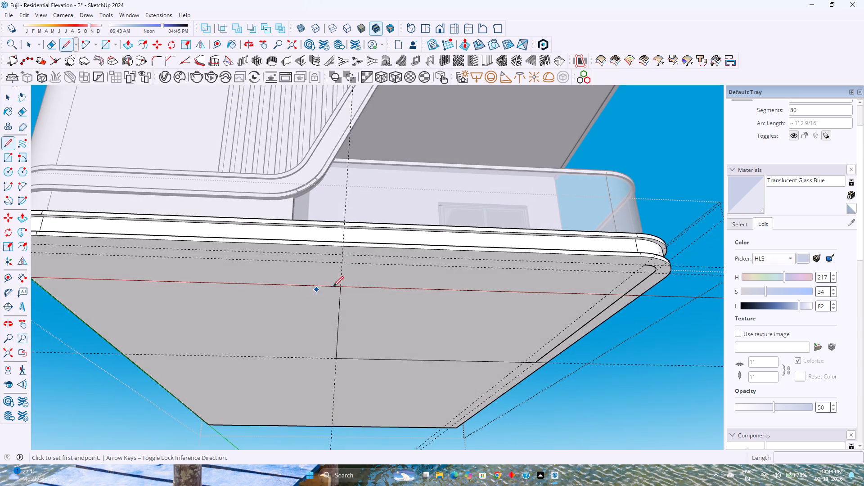
pyautogui.scroll(7, 648, 276)
pyautogui.click(646, 256)
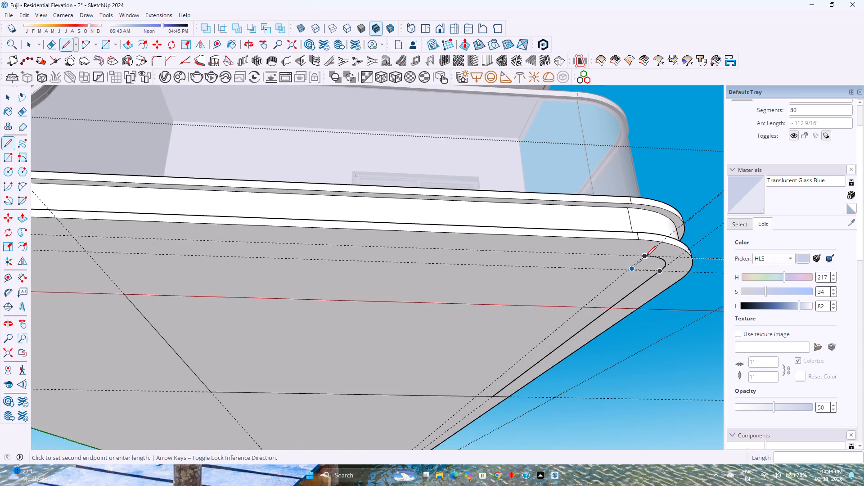
pyautogui.press('Escape')
pyautogui.scroll(12, 645, 261)
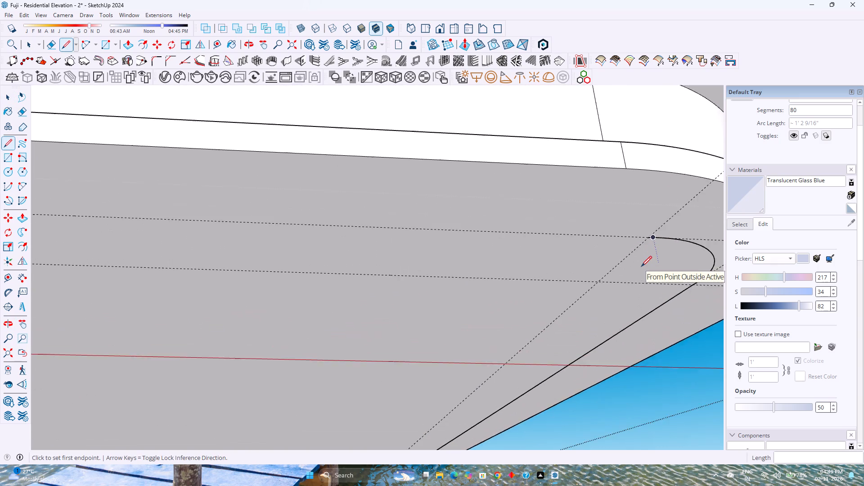
pyautogui.scroll(3, 641, 266)
pyautogui.click(648, 230)
pyautogui.scroll(-4, 473, 243)
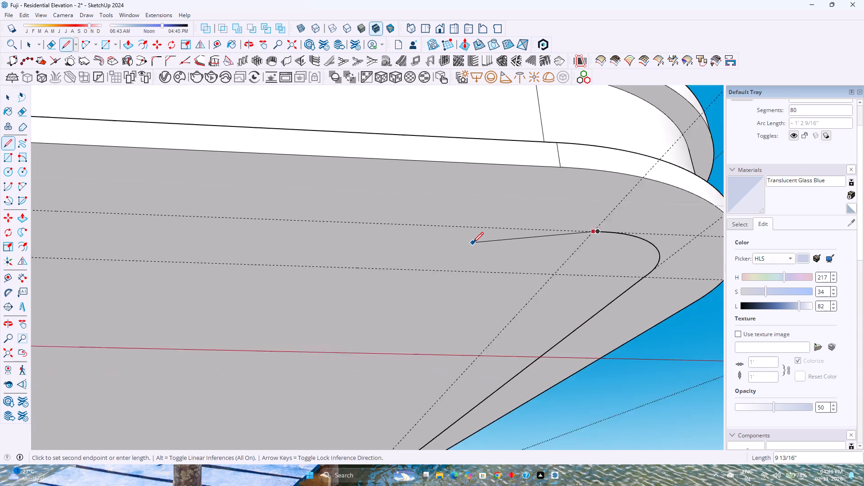
pyautogui.scroll(-7, 473, 243)
pyautogui.keyDown('shift'); pyautogui.moveTo(444, 248); pyautogui.dragTo(640, 270, button='middle'); pyautogui.keyUp('shift')
pyautogui.scroll(-1, 589, 269)
pyautogui.scroll(-3, 484, 265)
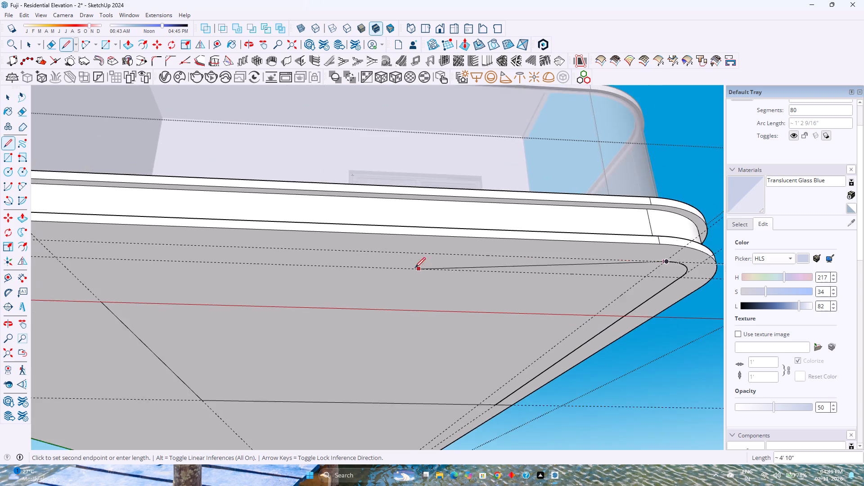
pyautogui.scroll(-1, 399, 268)
pyautogui.keyDown('shift'); pyautogui.moveTo(354, 268); pyautogui.dragTo(604, 283, button='middle'); pyautogui.keyUp('shift')
pyautogui.scroll(-2, 338, 268)
pyautogui.keyDown('shift'); pyautogui.moveTo(311, 268); pyautogui.dragTo(629, 279, button='middle'); pyautogui.keyUp('shift')
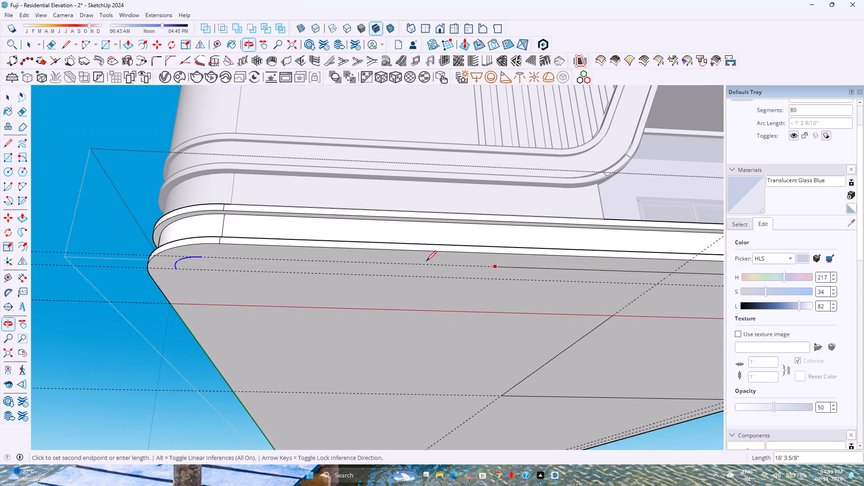
pyautogui.click(200, 255)
pyautogui.moveTo(220, 301); pyautogui.dragTo(181, 283, button='middle')
pyautogui.middleClick(180, 282)
pyautogui.middleClick(175, 281)
pyautogui.moveTo(172, 278); pyautogui.dragTo(148, 271, button='middle')
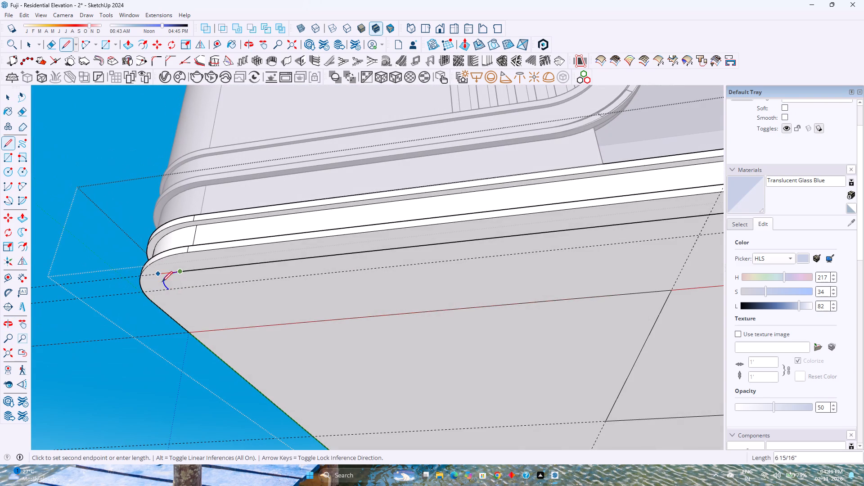
pyautogui.press('Escape')
# Extend the inner border from the mirrored arc to the underside's dividing line and along it 12' 1 7/8" to the inner corner.
pyautogui.click(168, 291)
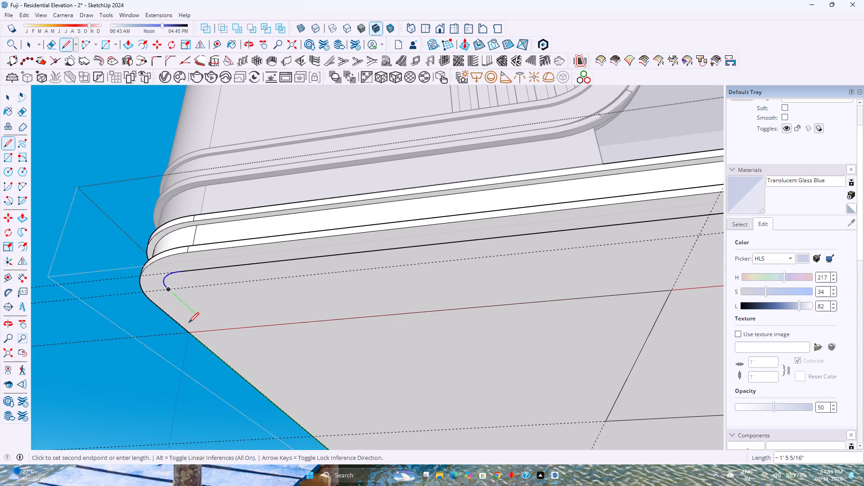
pyautogui.click(209, 333)
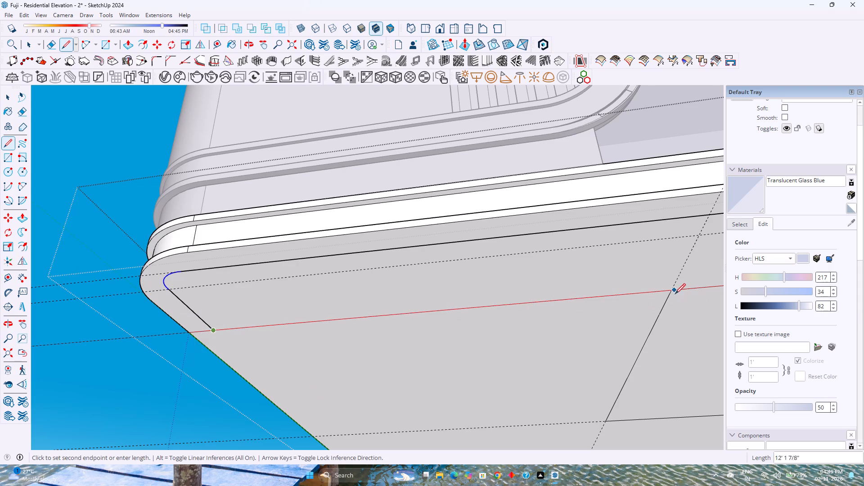
pyautogui.click(673, 291)
pyautogui.keyDown('shift'); pyautogui.moveTo(651, 313); pyautogui.dragTo(460, 313, button='middle'); pyautogui.keyUp('shift')
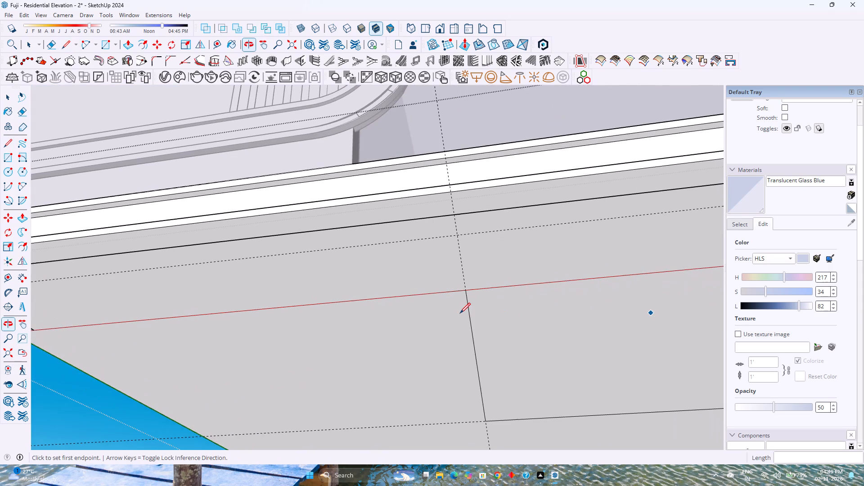
pyautogui.moveTo(489, 364); pyautogui.dragTo(500, 362, button='middle')
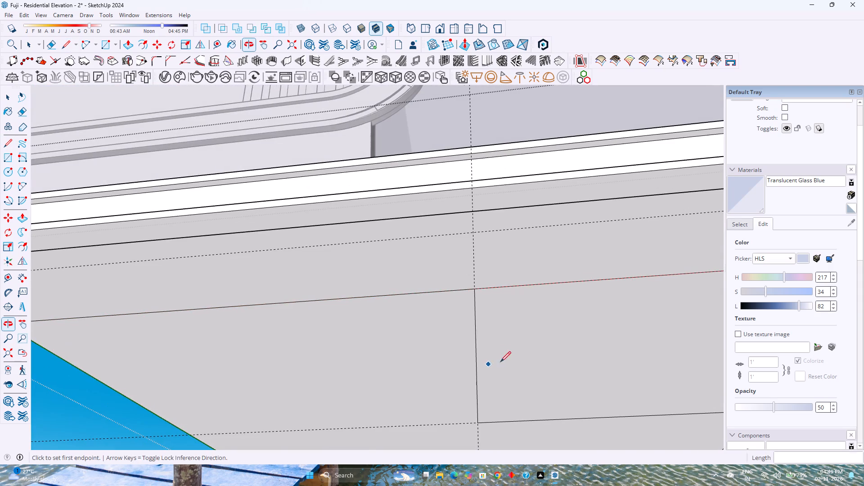
# Examine the underside faces on both sides of the dividing line, checking whether the inner border separates them at both rounded corners.
pyautogui.press('space')
pyautogui.doubleClick(421, 297)
pyautogui.scroll(3, 421, 301)
pyautogui.scroll(-3, 421, 301)
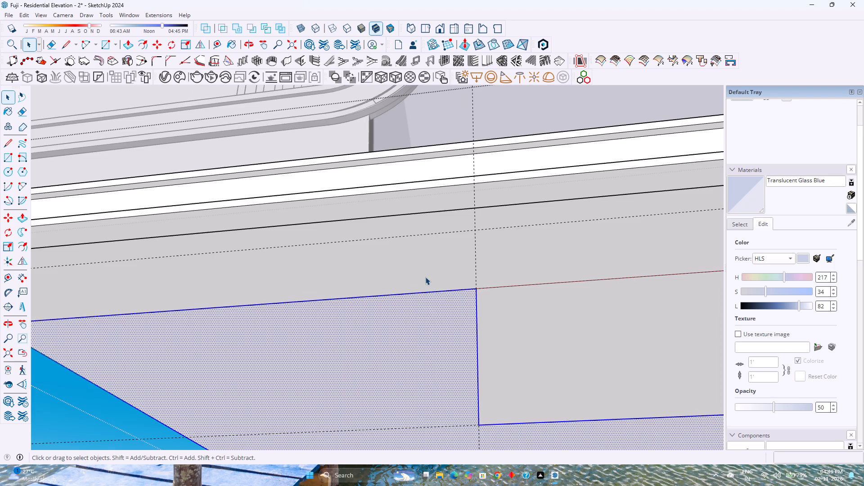
pyautogui.doubleClick(425, 274)
pyautogui.scroll(-3, 425, 274)
pyautogui.keyDown('shift'); pyautogui.moveTo(454, 281); pyautogui.dragTo(407, 302, button='middle'); pyautogui.keyUp('shift')
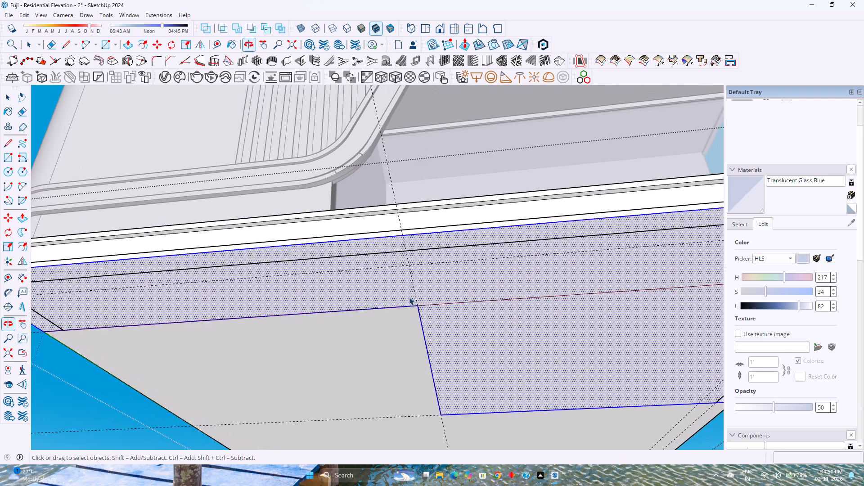
pyautogui.scroll(-4, 409, 297)
pyautogui.keyDown('shift'); pyautogui.moveTo(531, 301); pyautogui.dragTo(356, 313, button='middle'); pyautogui.keyUp('shift')
pyautogui.scroll(-3, 543, 313)
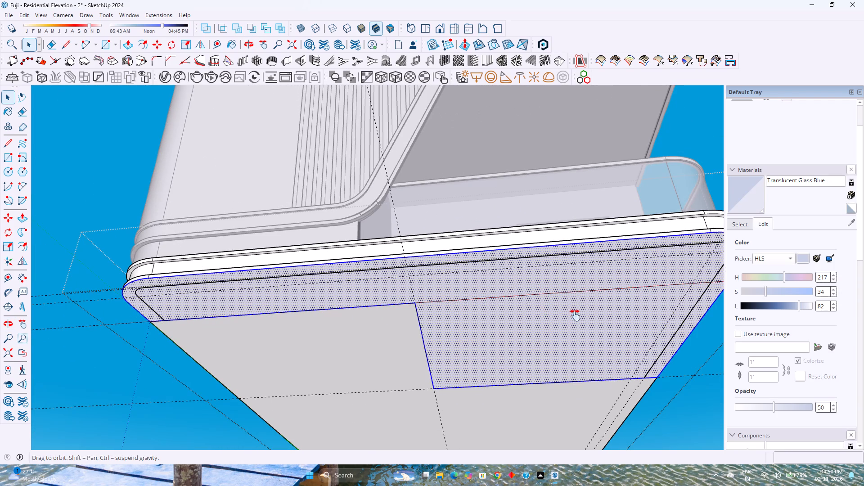
pyautogui.scroll(5, 523, 301)
pyautogui.scroll(3, 535, 362)
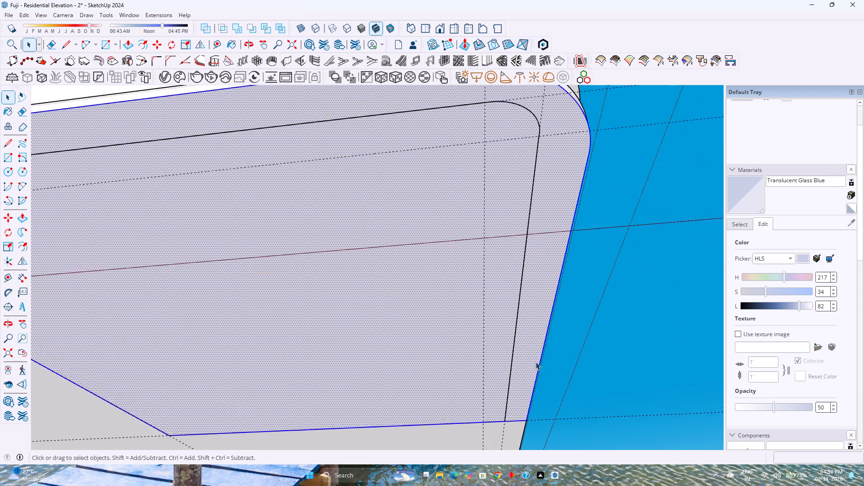
pyautogui.scroll(-7, 532, 361)
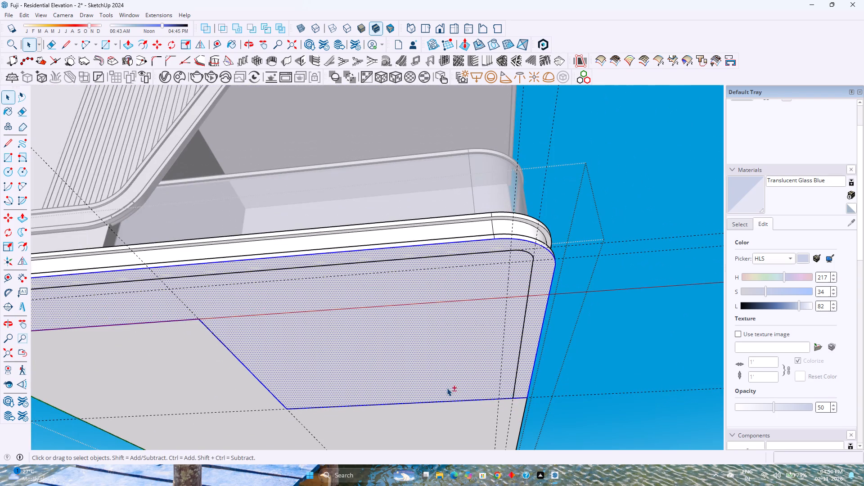
pyautogui.keyDown('shift'); pyautogui.moveTo(447, 387); pyautogui.dragTo(717, 367, button='middle'); pyautogui.keyUp('shift')
pyautogui.moveTo(463, 337); pyautogui.dragTo(555, 348, button='middle')
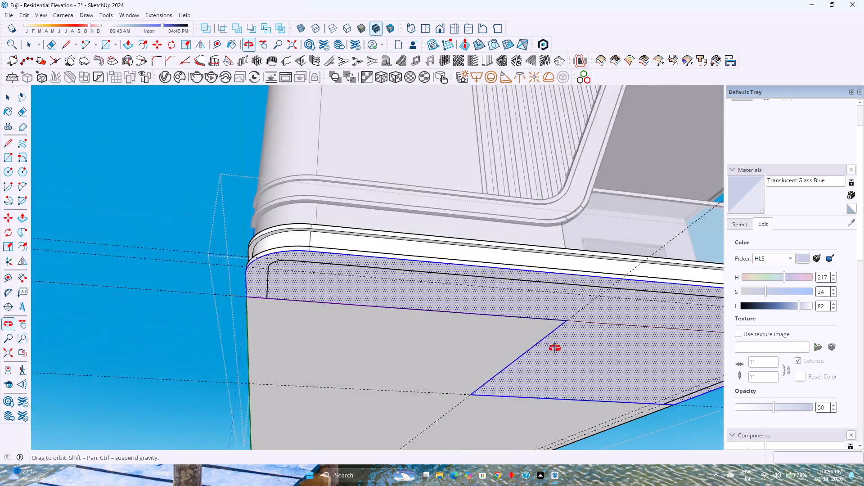
pyautogui.moveTo(555, 348); pyautogui.dragTo(580, 345, button='middle')
pyautogui.scroll(4, 253, 271)
# Weld the long dividing-line edge with the short border line running up to the mirrored corner arc.
pyautogui.click(308, 297)
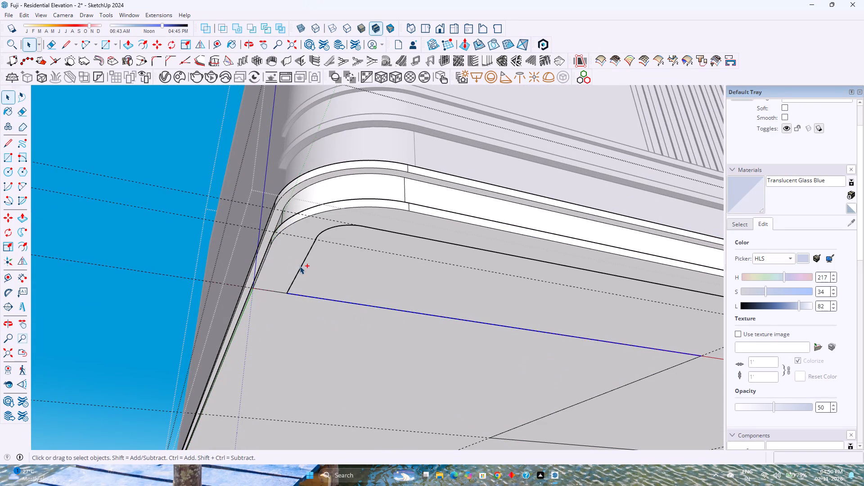
pyautogui.keyDown('ctrl'); pyautogui.click(300, 266); pyautogui.keyUp('ctrl')
pyautogui.rightClick(312, 297)
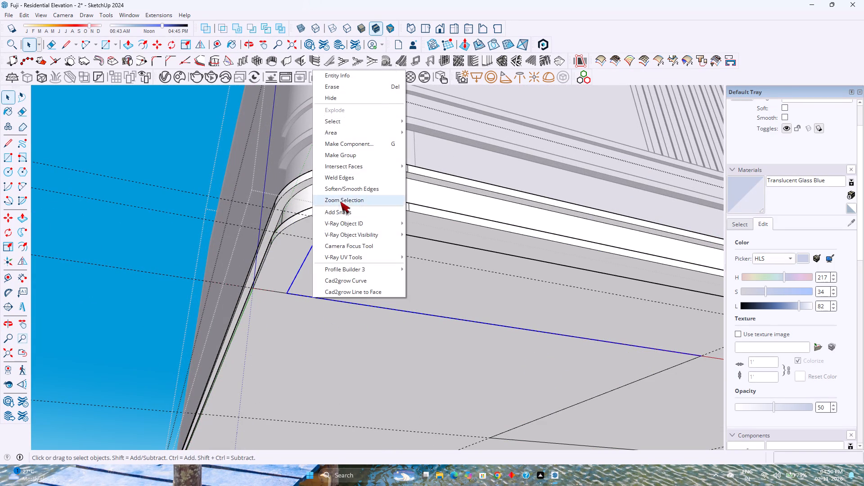
pyautogui.click(352, 181)
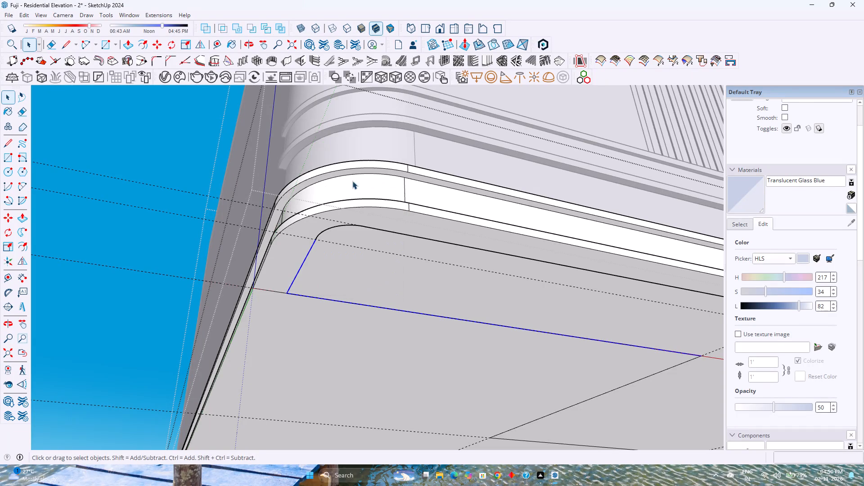
# Examine the slab's underside faces along the dividing line, checking whether the inner border separates them.
pyautogui.click(315, 275)
pyautogui.scroll(3, 330, 292)
pyautogui.moveTo(330, 292); pyautogui.dragTo(218, 383, button='middle')
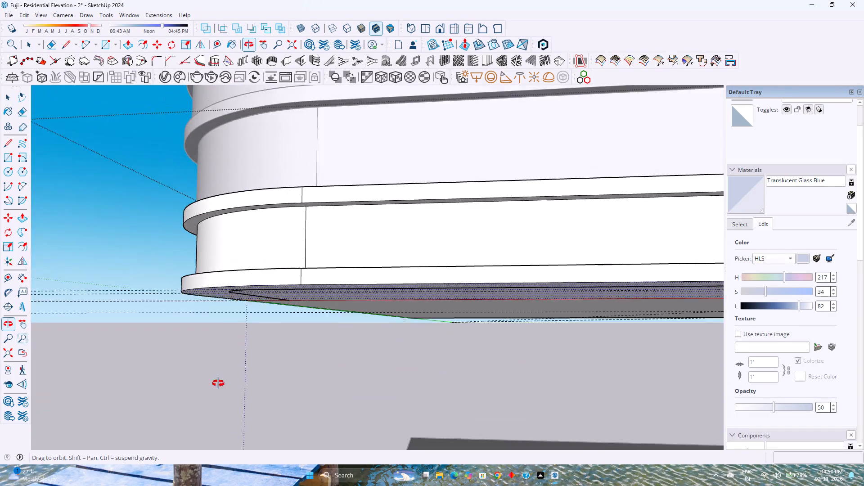
pyautogui.moveTo(218, 383); pyautogui.dragTo(174, 338, button='middle')
pyautogui.scroll(3, 317, 297)
pyautogui.click(301, 314)
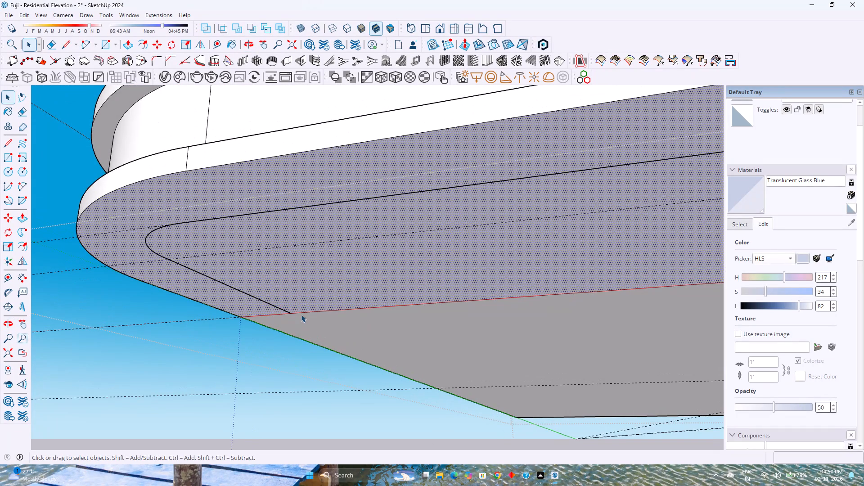
pyautogui.scroll(-6, 301, 314)
pyautogui.click(310, 291)
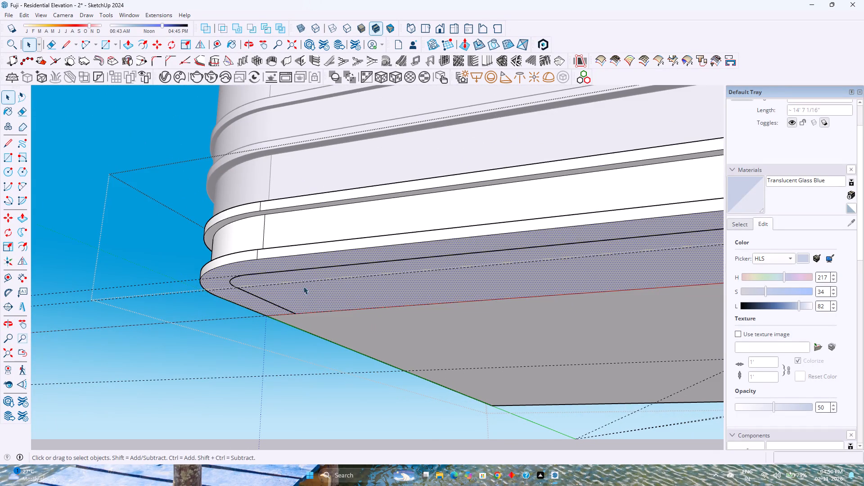
pyautogui.scroll(-5, 310, 317)
pyautogui.keyDown('shift'); pyautogui.moveTo(480, 318); pyautogui.dragTo(220, 306, button='middle'); pyautogui.keyUp('shift')
pyautogui.keyDown('shift'); pyautogui.middleClick(217, 306); pyautogui.keyUp('shift')
pyautogui.scroll(-4, 370, 280)
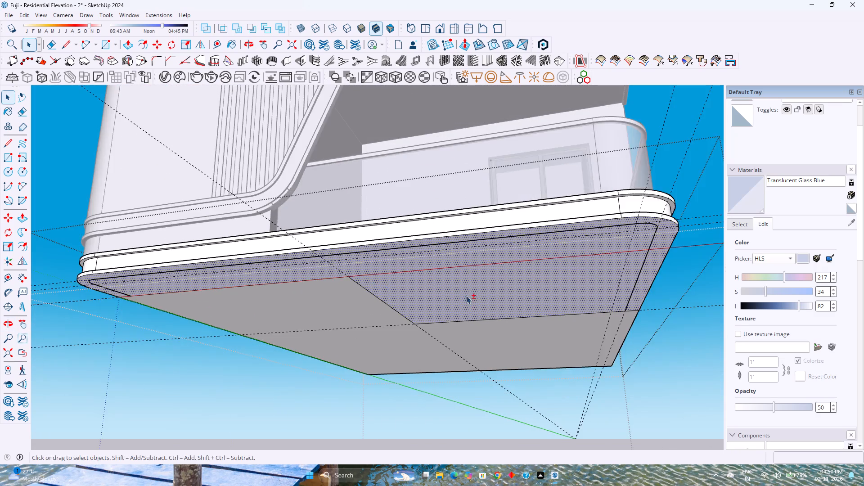
# Delete the short leftover edge between the inner border's end corner and the slab's outer side edge, at the mirrored-arc-free rear guide line.
pyautogui.keyDown('shift'); pyautogui.moveTo(466, 296); pyautogui.dragTo(284, 308, button='middle'); pyautogui.keyUp('shift')
pyautogui.scroll(6, 388, 248)
pyautogui.scroll(2, 573, 364)
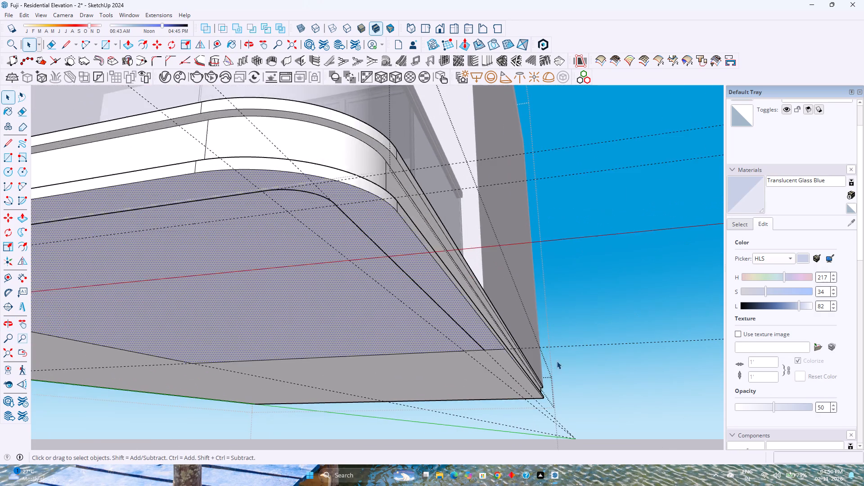
pyautogui.scroll(12, 557, 361)
pyautogui.click(532, 344)
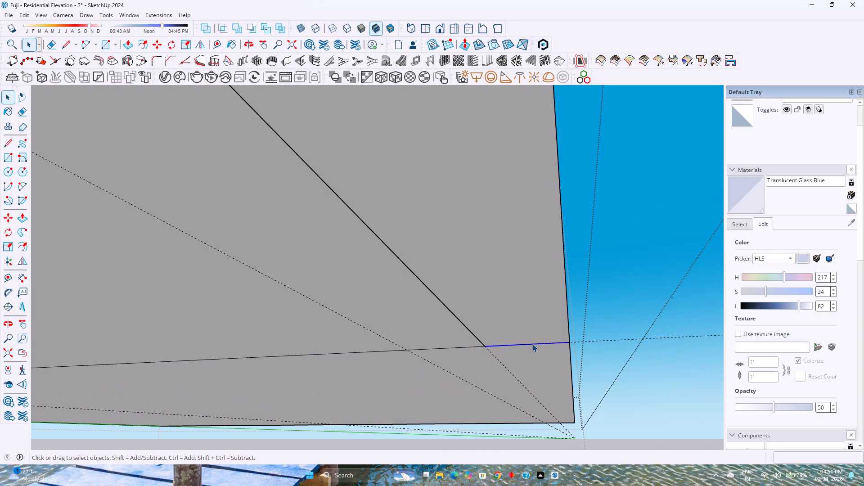
pyautogui.press('Delete')
# Delete the short leftover piece of the dividing line between the inner border's corner and the slab's outer edge.
pyautogui.scroll(-14, 522, 334)
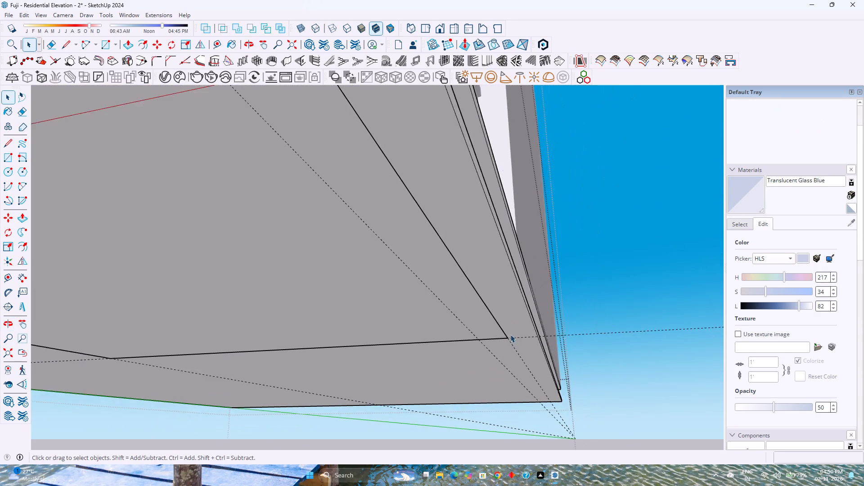
pyautogui.scroll(-10, 510, 334)
pyautogui.moveTo(362, 340); pyautogui.dragTo(395, 310, button='middle')
pyautogui.moveTo(395, 310); pyautogui.dragTo(428, 302, button='middle')
pyautogui.middleClick(428, 302)
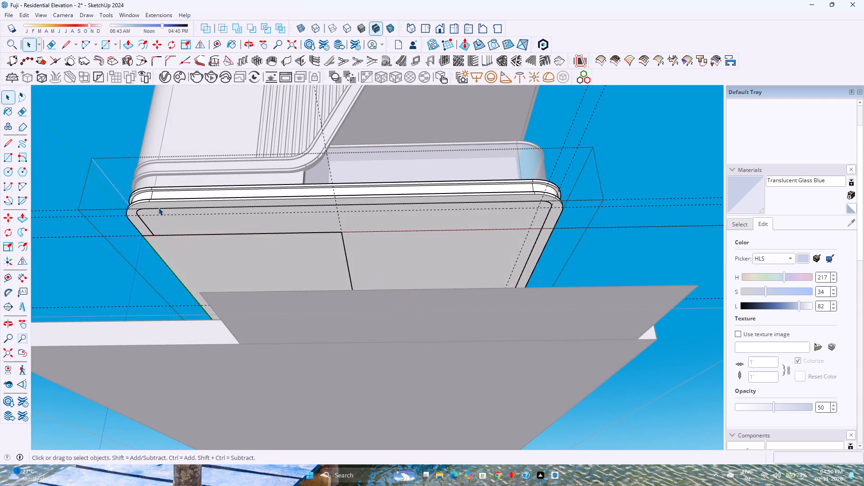
pyautogui.scroll(10, 158, 207)
pyautogui.click(144, 248)
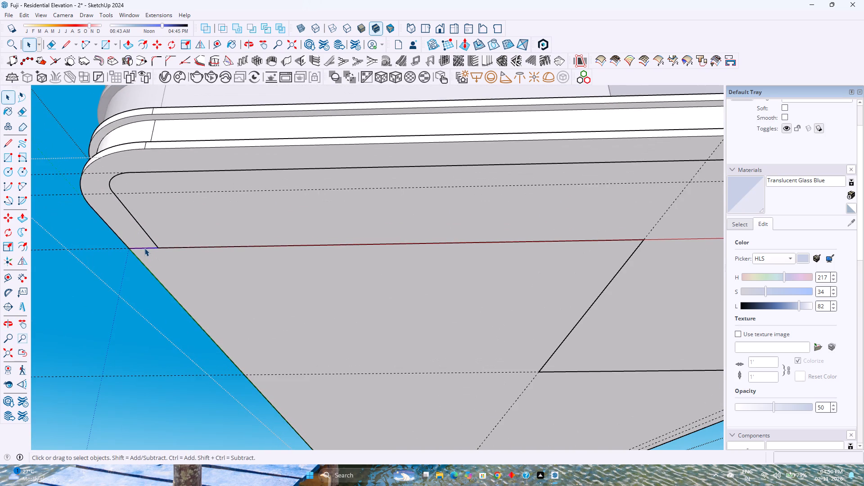
pyautogui.press('Delete')
# Select the entire connected inner border outline and move it 28' along the red axis, clear of the slab.
pyautogui.click(180, 246)
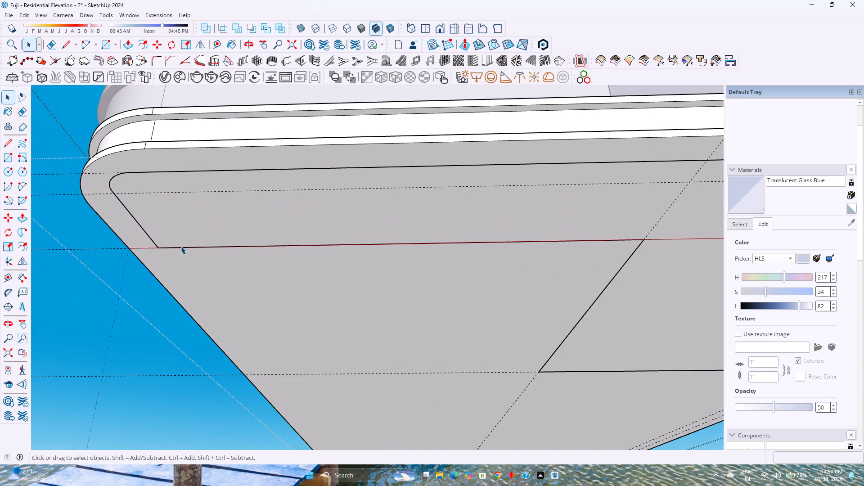
pyautogui.click(182, 246)
pyautogui.click(182, 247)
pyautogui.tripleClick(151, 239)
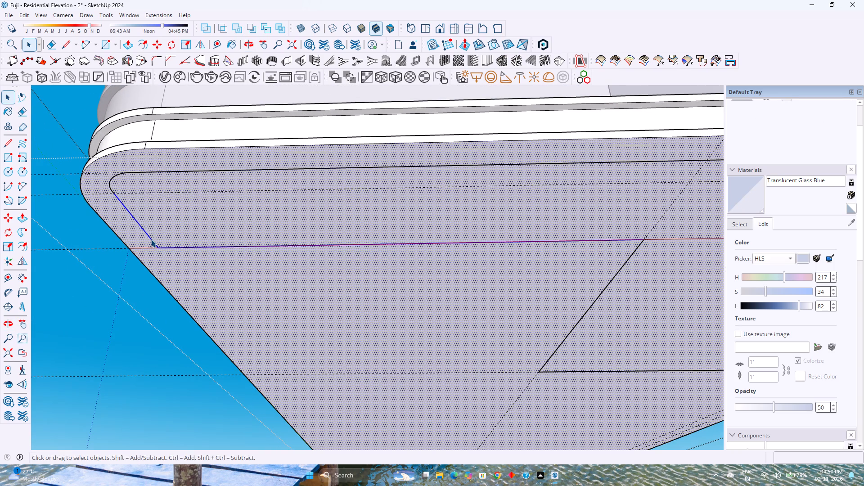
pyautogui.scroll(-5, 151, 239)
pyautogui.moveTo(288, 278); pyautogui.dragTo(190, 295, button='middle')
pyautogui.middleClick(189, 295)
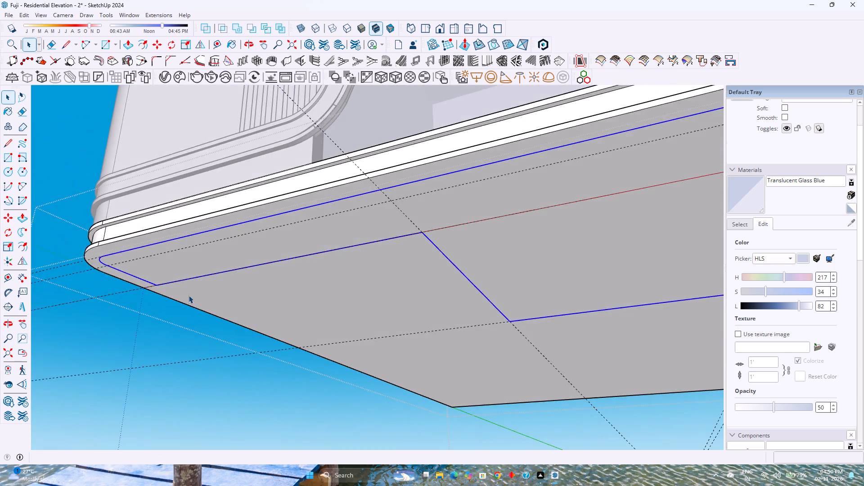
pyautogui.scroll(-8, 189, 295)
pyautogui.keyDown('shift'); pyautogui.moveTo(294, 288); pyautogui.dragTo(209, 295, button='middle'); pyautogui.keyUp('shift')
pyautogui.scroll(3, 359, 296)
pyautogui.press('m')
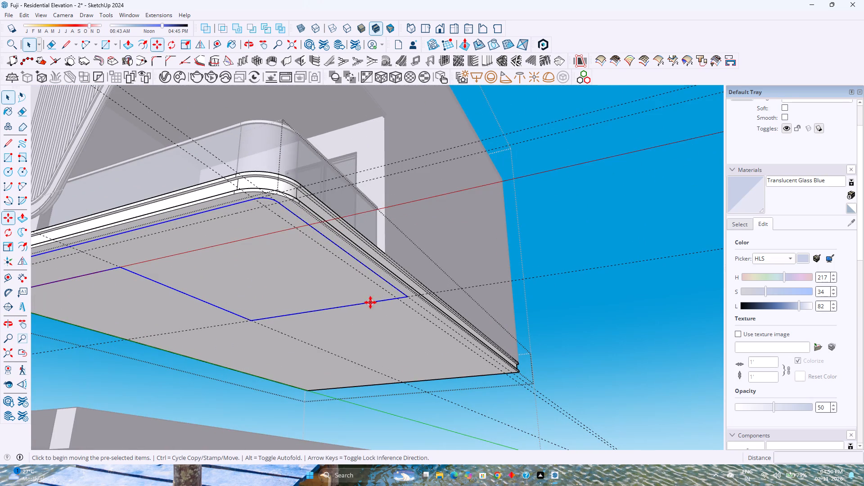
pyautogui.click(409, 298)
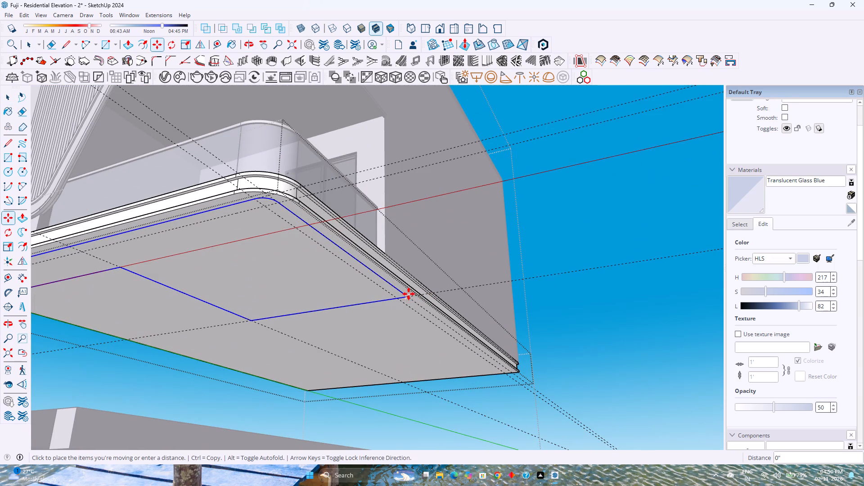
pyautogui.scroll(19, 409, 294)
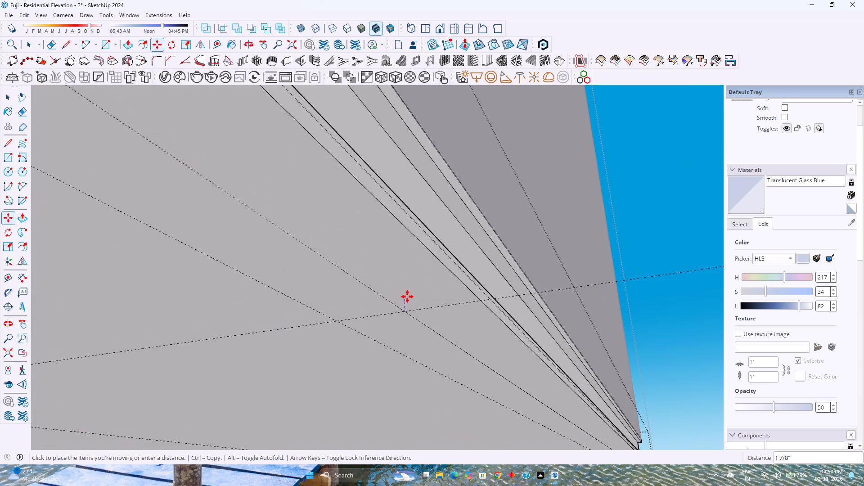
pyautogui.press('Up')
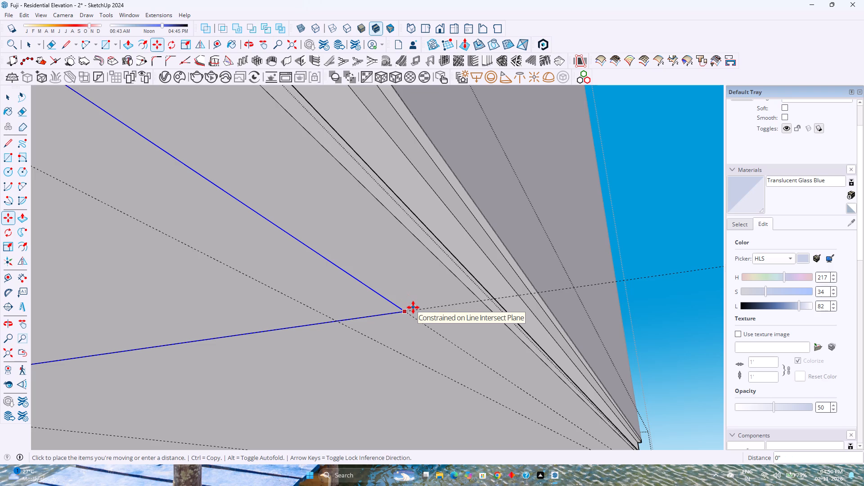
pyautogui.scroll(3, 413, 307)
pyautogui.click(413, 307)
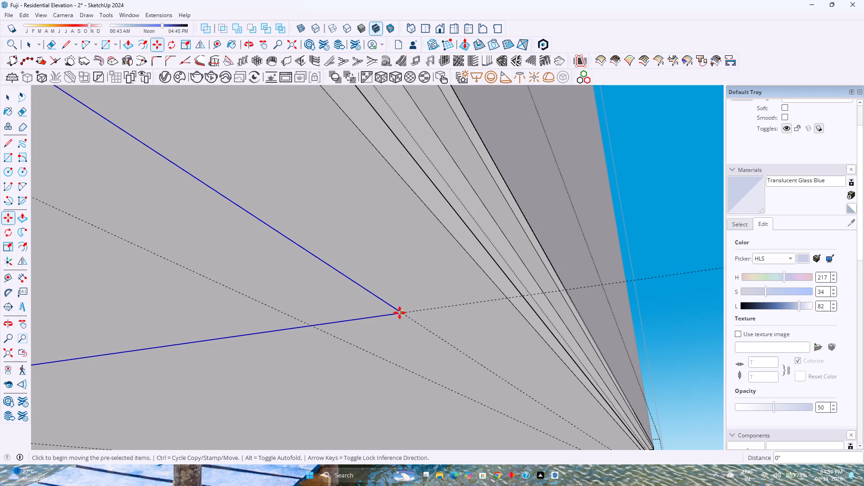
pyautogui.click(400, 313)
pyautogui.scroll(-17, 481, 313)
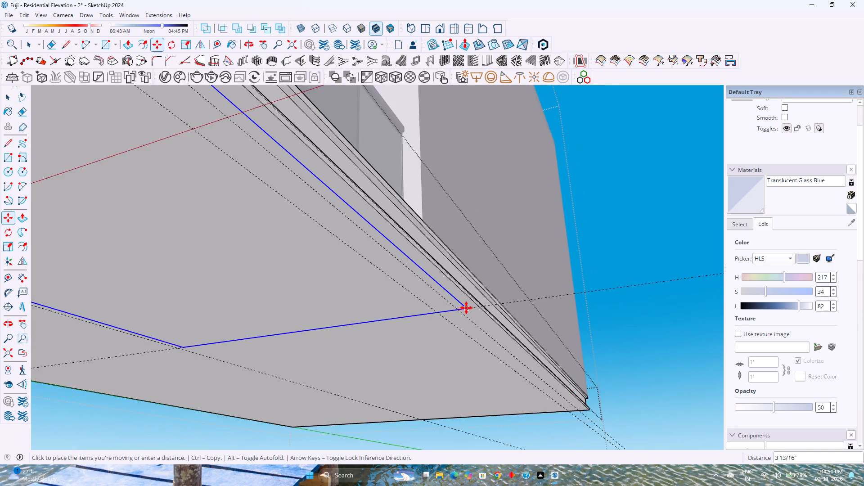
pyautogui.scroll(-14, 466, 308)
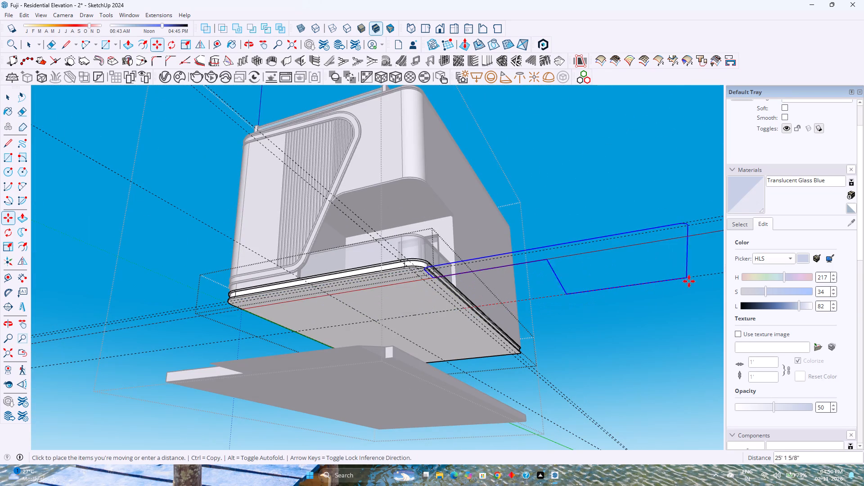
pyautogui.click(724, 275)
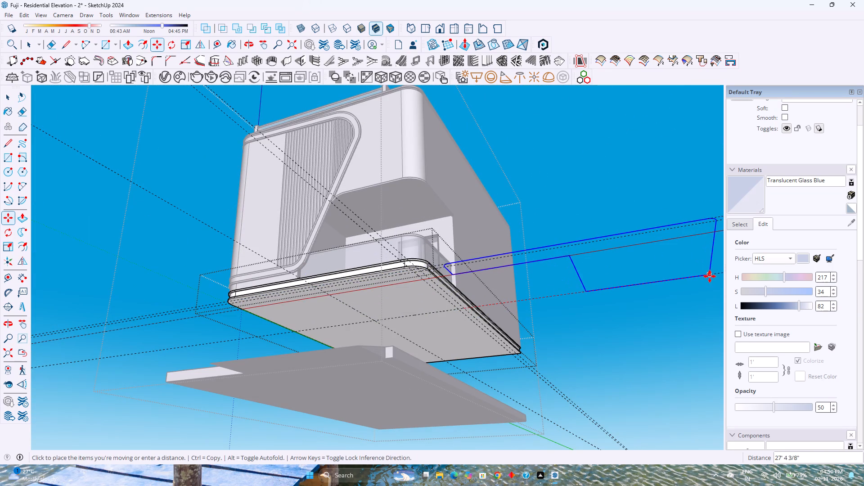
pyautogui.write("28'")
pyautogui.press('Return')
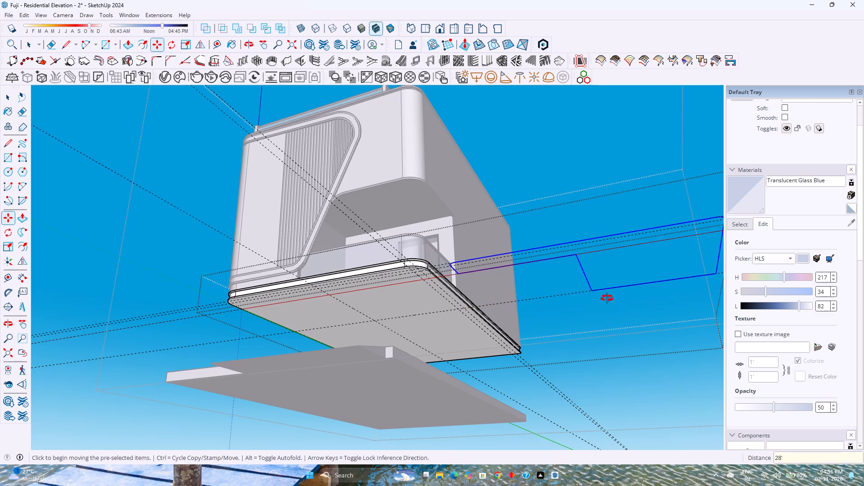
# Copy the moved border outline back 28' along the red axis onto its original place on the slab's underside and clear the selection.
pyautogui.keyDown('shift'); pyautogui.moveTo(607, 298); pyautogui.dragTo(376, 292, button='middle'); pyautogui.keyUp('shift')
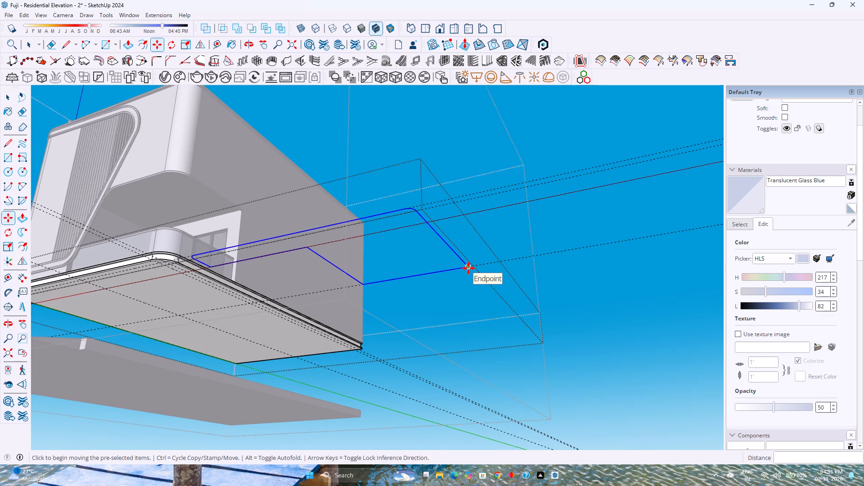
pyautogui.click(468, 268)
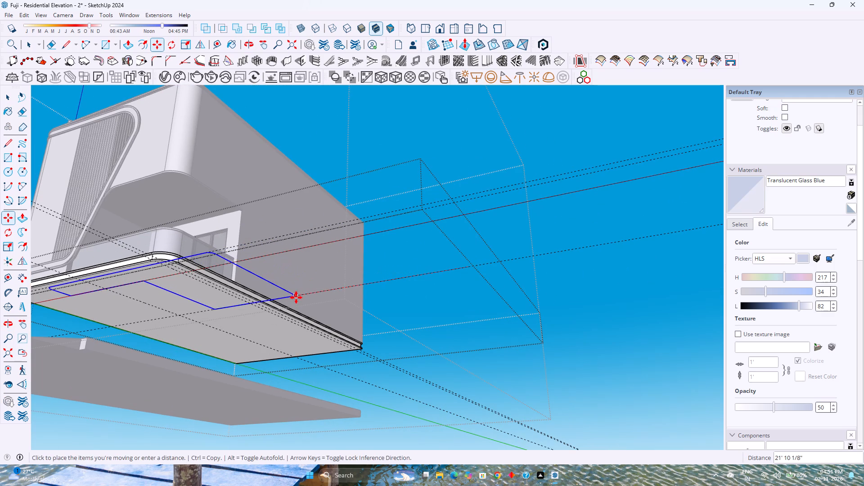
pyautogui.scroll(4, 274, 304)
pyautogui.scroll(8, 225, 308)
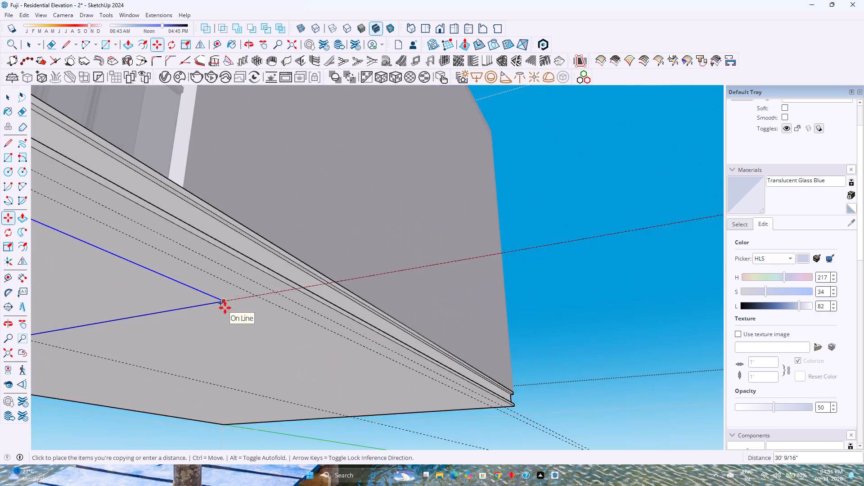
pyautogui.scroll(9, 225, 308)
pyautogui.scroll(1, 265, 284)
pyautogui.moveTo(264, 284); pyautogui.dragTo(163, 334, button='middle')
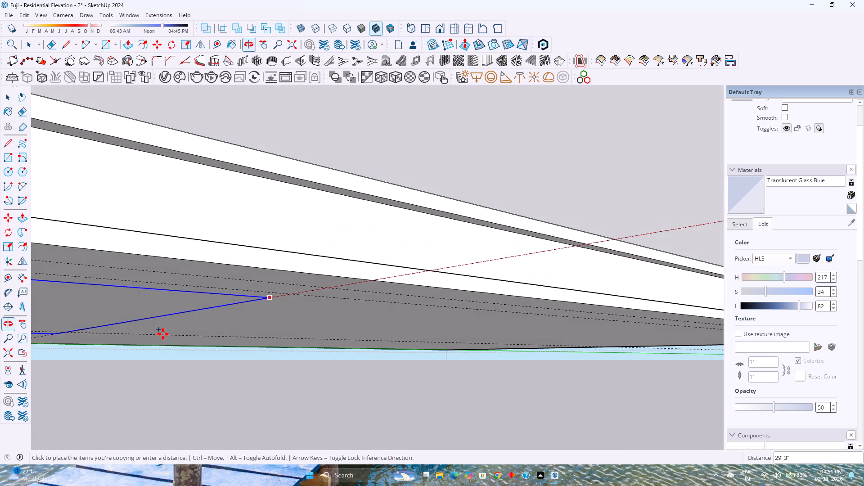
pyautogui.press('Right')
pyautogui.scroll(1, 247, 288)
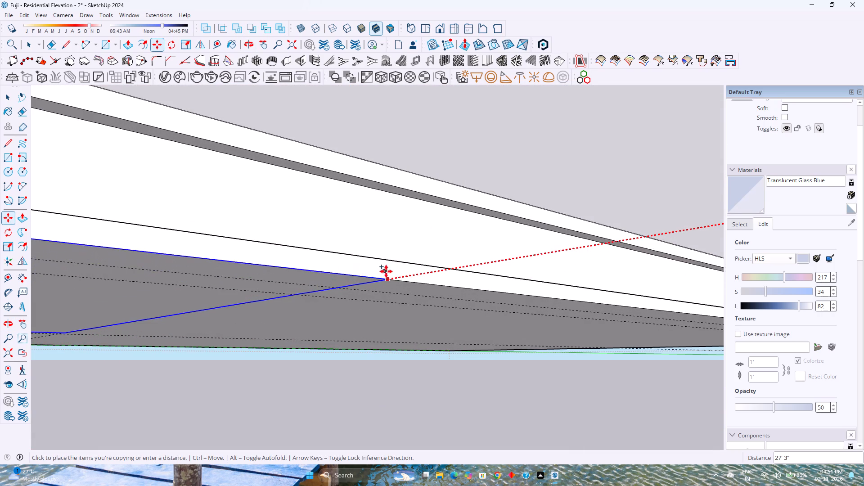
pyautogui.scroll(2, 366, 293)
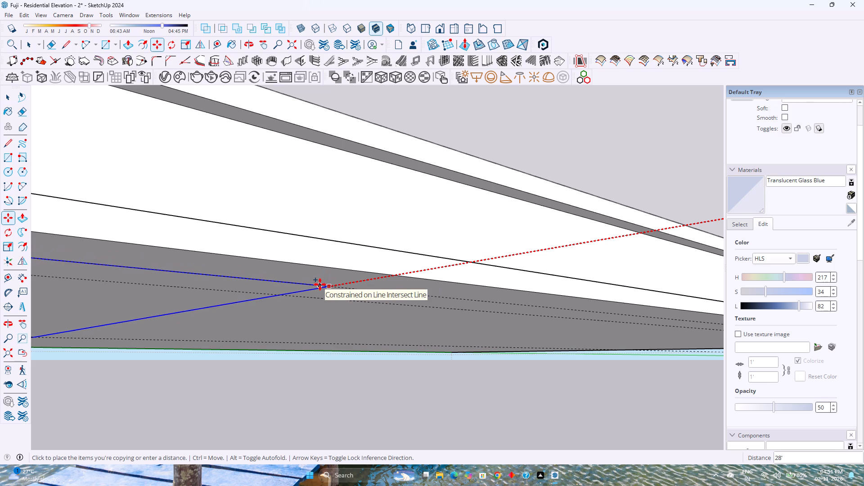
pyautogui.click(320, 284)
pyautogui.scroll(1, 310, 301)
pyautogui.moveTo(310, 301); pyautogui.dragTo(507, 244, button='middle')
pyautogui.scroll(-5, 483, 256)
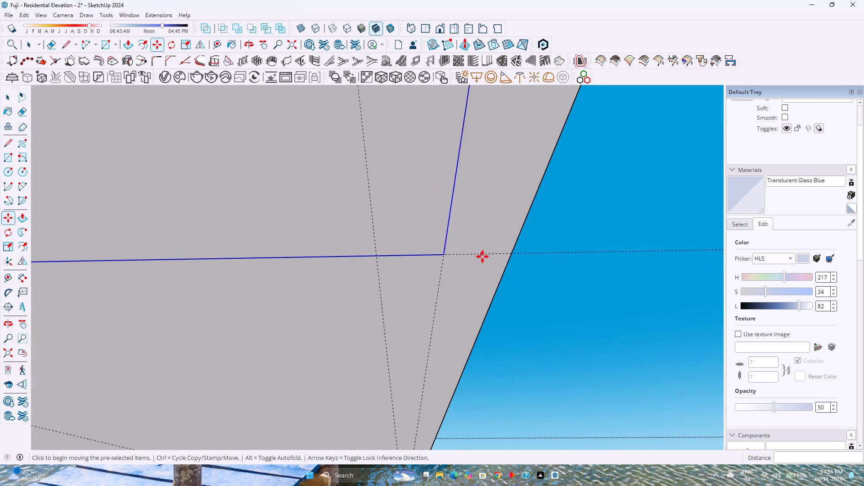
pyautogui.scroll(-4, 482, 256)
pyautogui.press('space')
pyautogui.scroll(-5, 465, 267)
pyautogui.press('Escape')
pyautogui.scroll(-9, 465, 267)
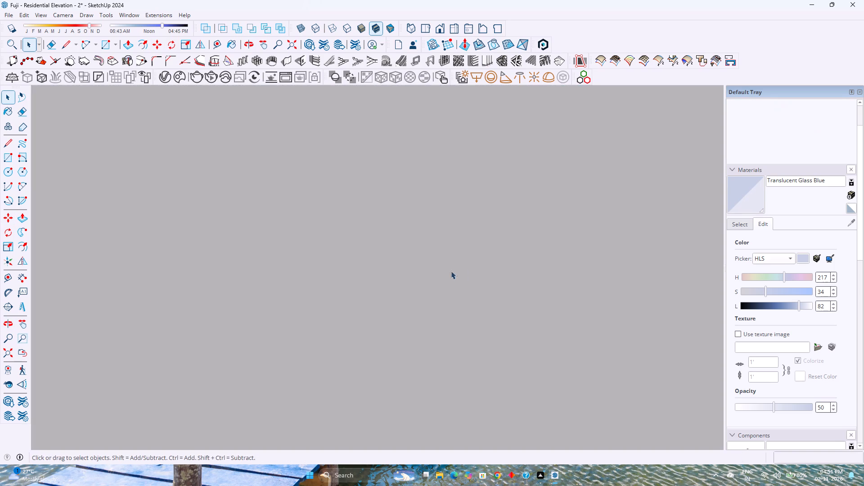
# Reopen the first-floor slab group for editing and select the inner border's straight edge on the rear guide line.
pyautogui.click(8, 352)
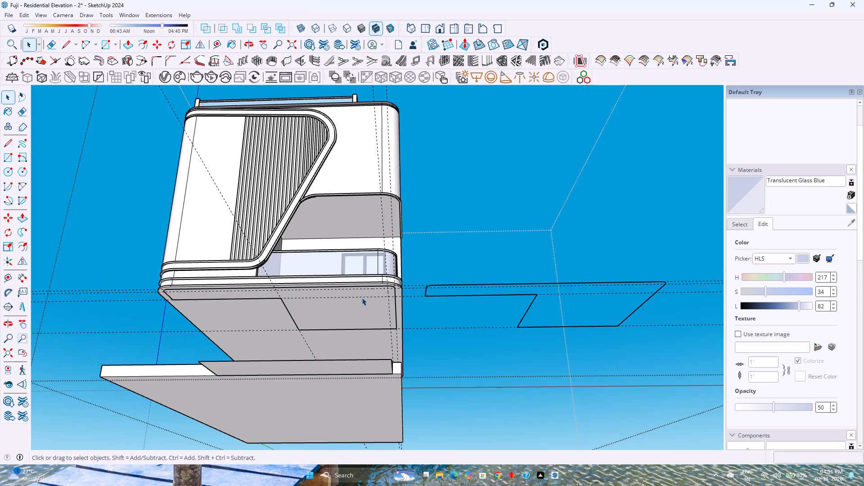
pyautogui.doubleClick(361, 299)
pyautogui.scroll(7, 361, 307)
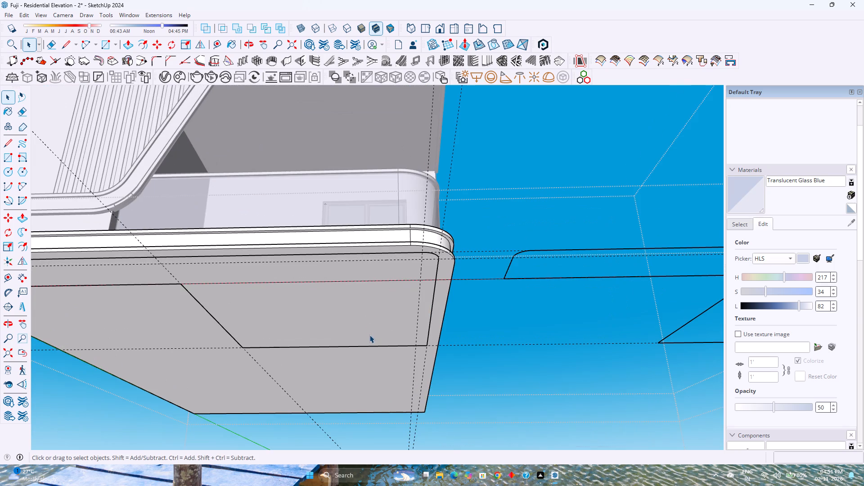
pyautogui.doubleClick(369, 335)
pyautogui.click(370, 346)
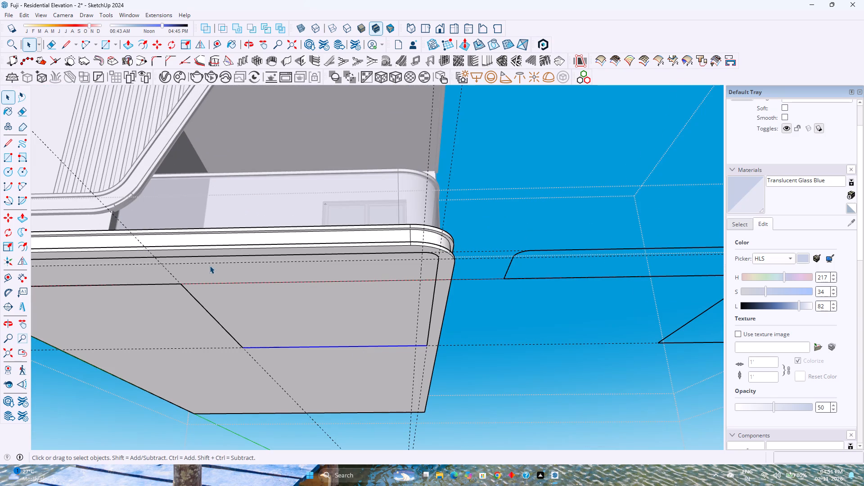
pyautogui.keyDown('shift'); pyautogui.moveTo(325, 343); pyautogui.dragTo(407, 358, button='middle'); pyautogui.keyUp('shift')
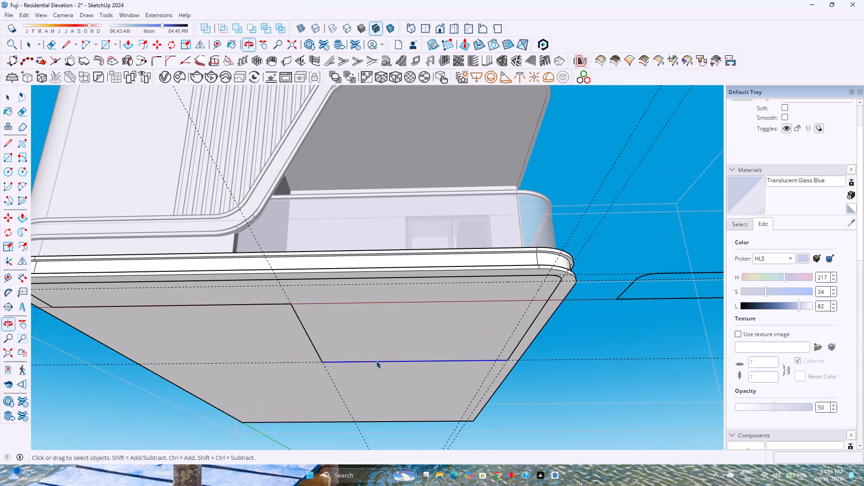
pyautogui.keyDown('shift'); pyautogui.moveTo(219, 292); pyautogui.dragTo(411, 312, button='middle'); pyautogui.keyUp('shift')
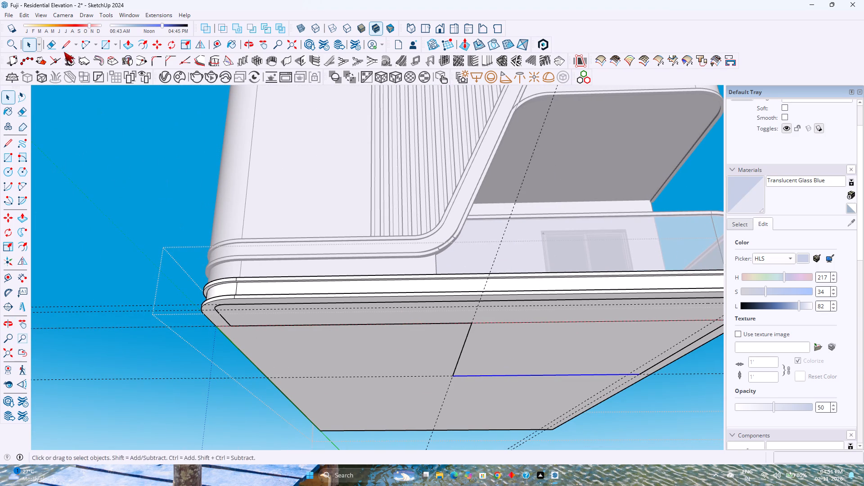
# Retrace the inner border's stepped straight edges with the Line tool: about 12' 1", 12', and about 12' 7" along the rear guide.
pyautogui.click(58, 46)
pyautogui.click(64, 44)
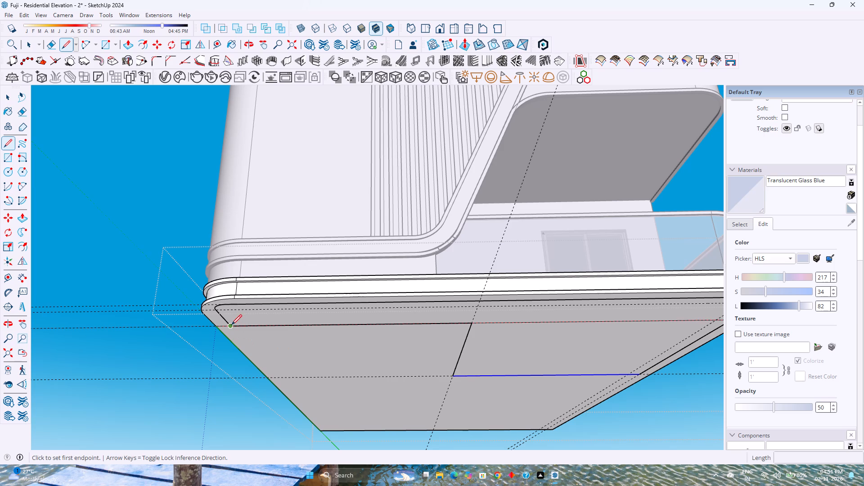
pyautogui.click(231, 325)
pyautogui.click(474, 324)
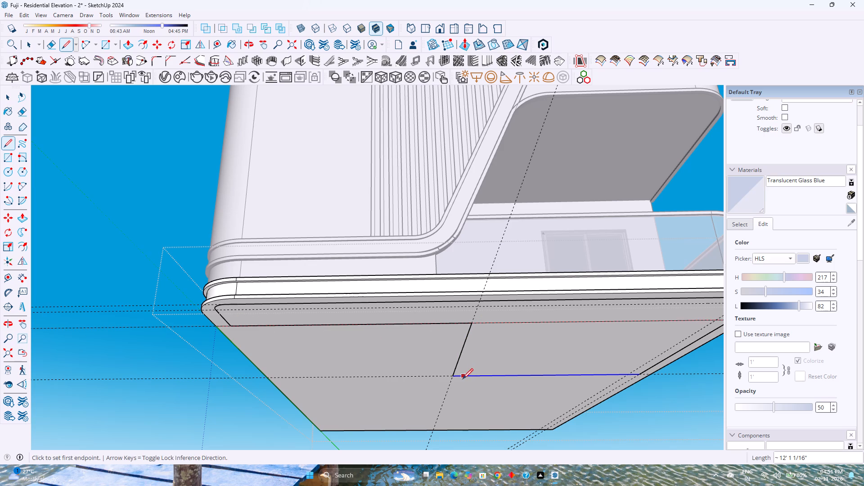
pyautogui.click(454, 378)
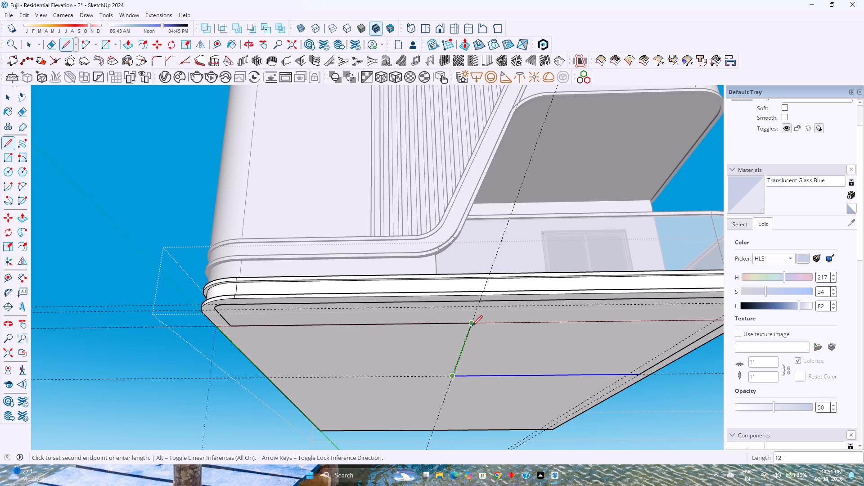
pyautogui.click(473, 324)
pyautogui.keyDown('shift'); pyautogui.moveTo(485, 370); pyautogui.dragTo(360, 364, button='middle'); pyautogui.keyUp('shift')
pyautogui.click(337, 373)
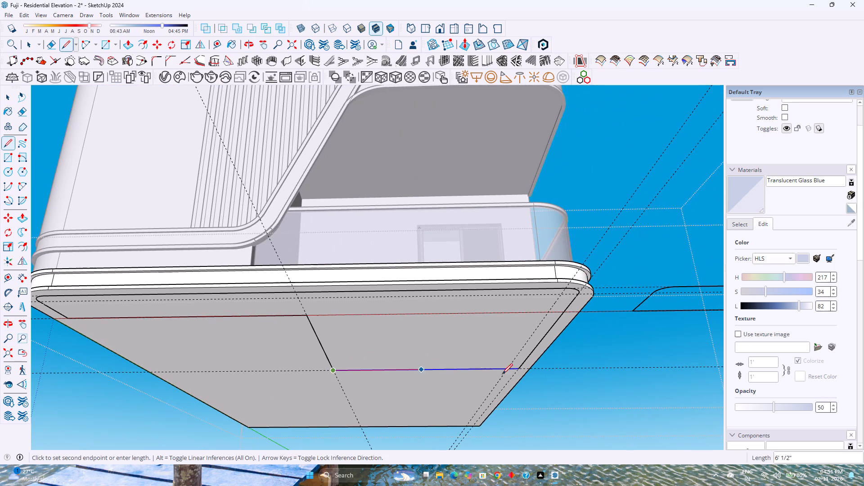
pyautogui.click(522, 369)
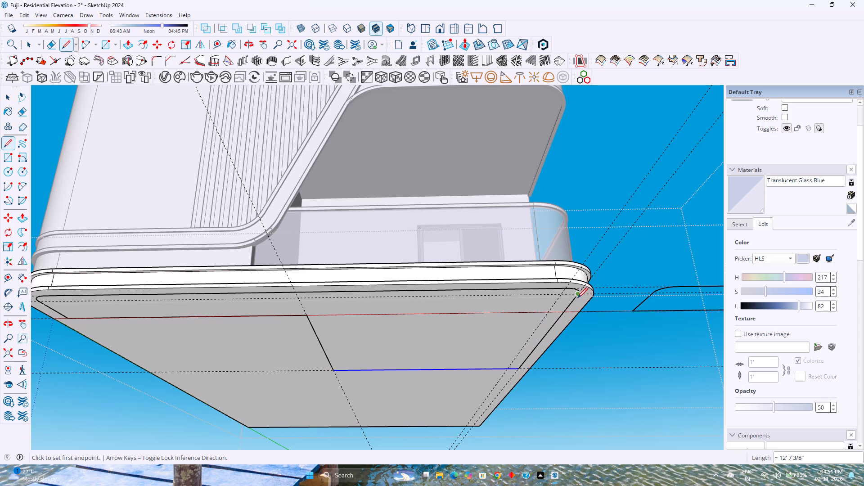
# Retrace the border's 14' 6" side edge from the rounded corner to its corner on the rear guide line.
pyautogui.scroll(6, 575, 299)
pyautogui.moveTo(574, 315); pyautogui.dragTo(568, 310, button='middle')
pyautogui.moveTo(562, 304); pyautogui.dragTo(558, 262, button='middle')
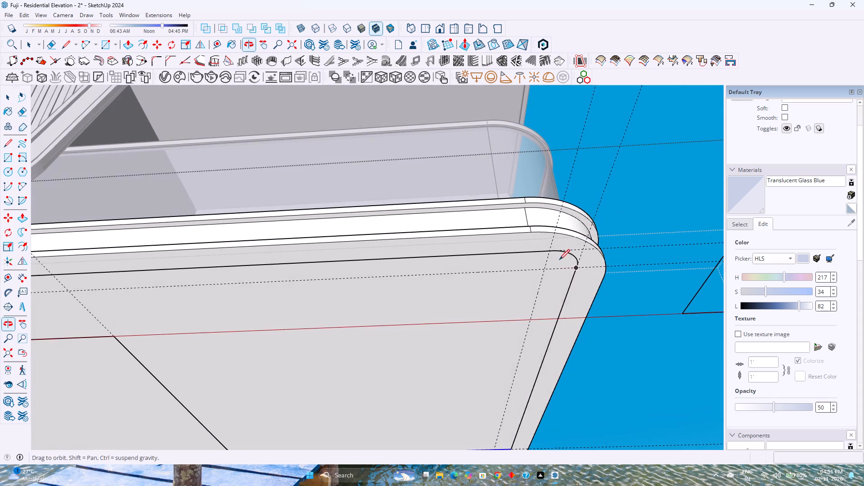
pyautogui.middleClick(559, 261)
pyautogui.middleClick(559, 259)
pyautogui.scroll(4, 587, 273)
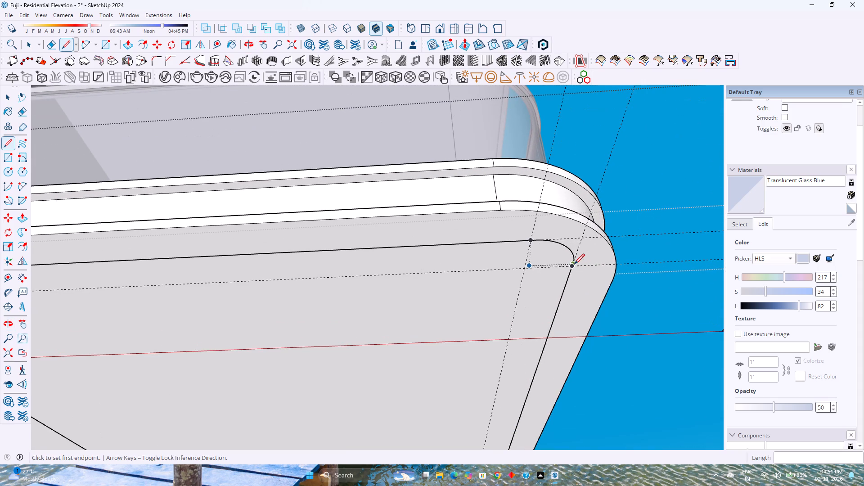
pyautogui.click(576, 268)
pyautogui.scroll(-9, 572, 305)
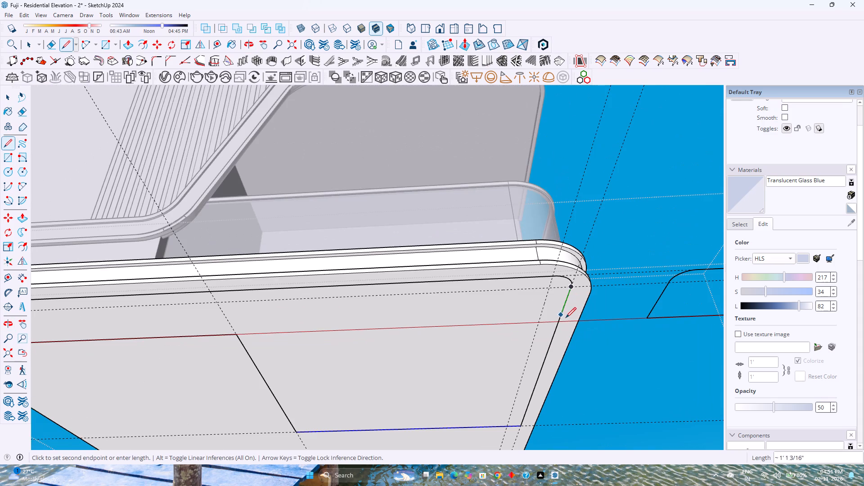
pyautogui.click(520, 426)
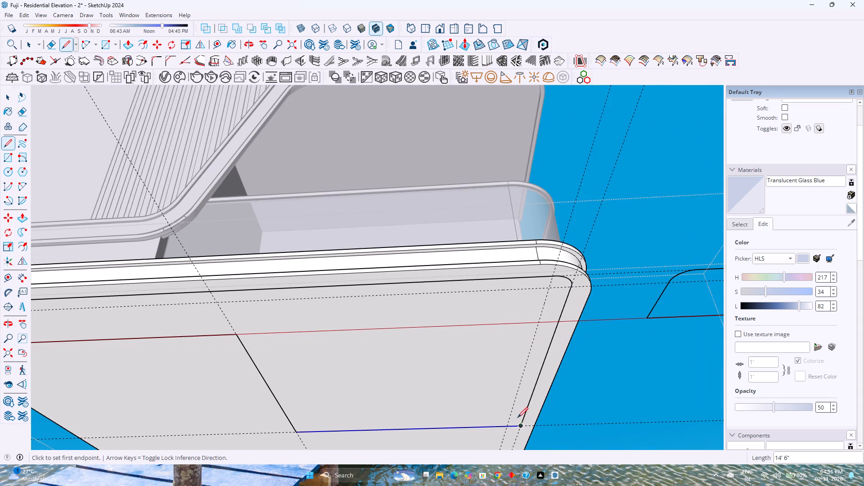
# Retrace the border's short 2' 6" side edge from the dividing line to the start of the opposite rounded corner.
pyautogui.keyDown('shift'); pyautogui.moveTo(517, 418); pyautogui.dragTo(697, 428, button='middle'); pyautogui.keyUp('shift')
pyautogui.click(180, 358)
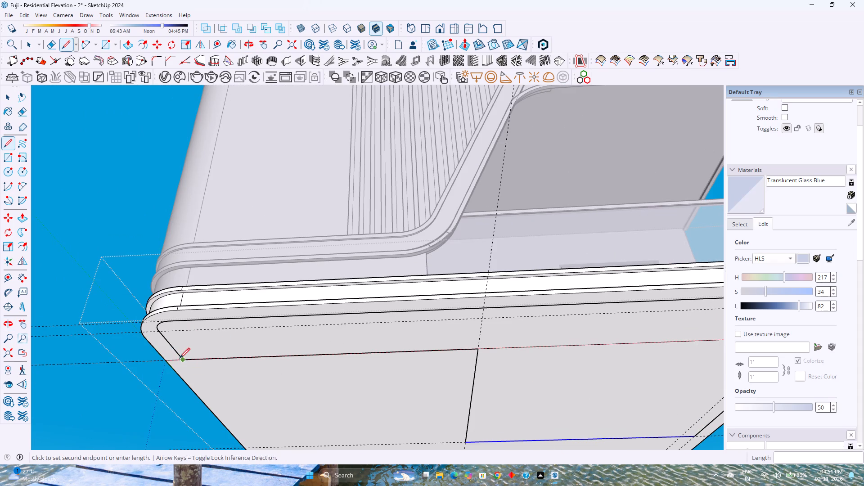
pyautogui.click(158, 333)
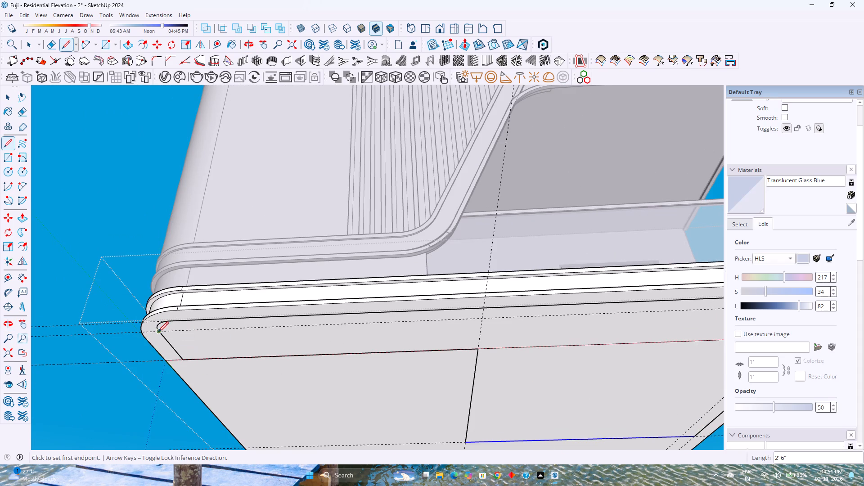
# Draw a tangent arc over the rounded corner beside the 2' 6" edge, joining it to the long front edge.
pyautogui.press('a')
pyautogui.scroll(8, 160, 330)
pyautogui.click(160, 330)
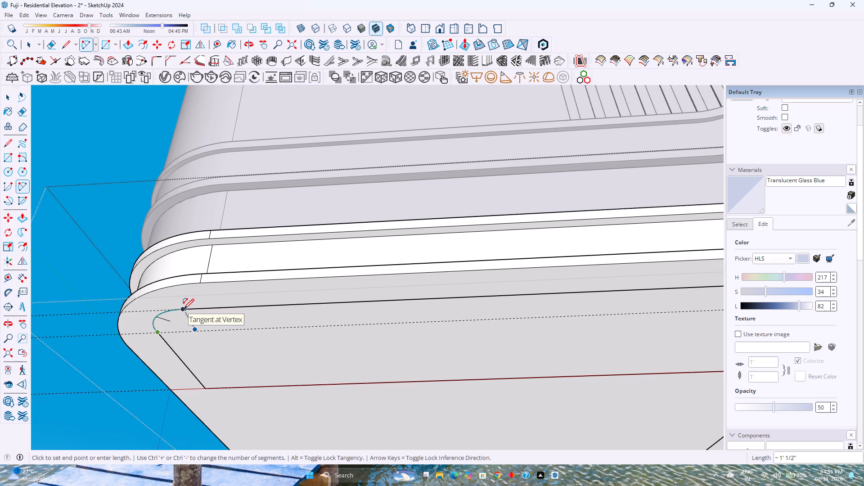
pyautogui.scroll(10, 186, 309)
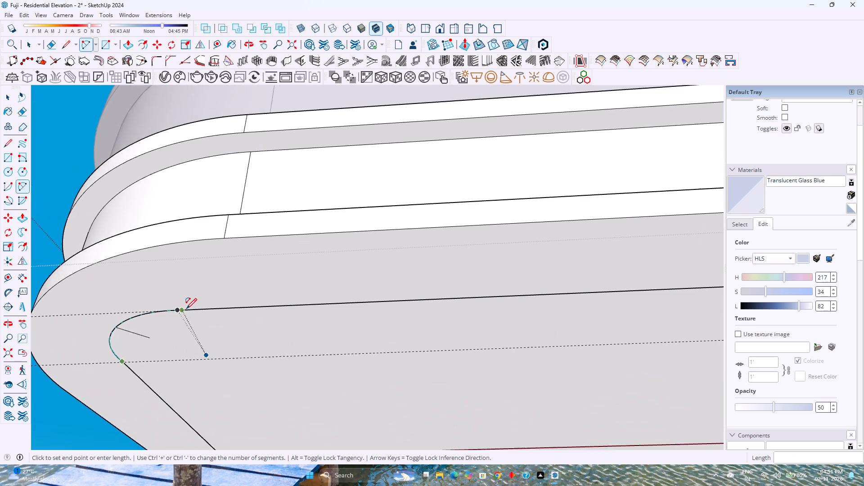
pyautogui.scroll(10, 186, 309)
pyautogui.doubleClick(175, 313)
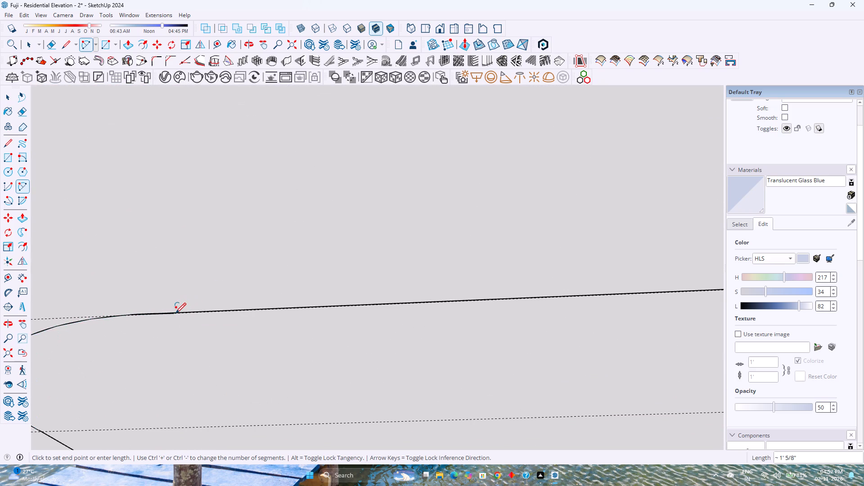
# Retrace the border's long front edge with a line from the new arc's end to the opposite rounded corner.
pyautogui.scroll(-20, 175, 313)
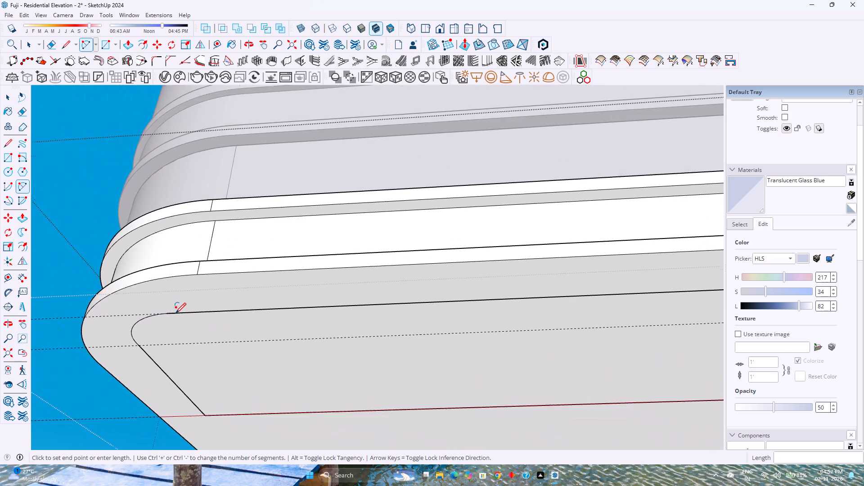
pyautogui.scroll(-9, 175, 313)
pyautogui.press('l')
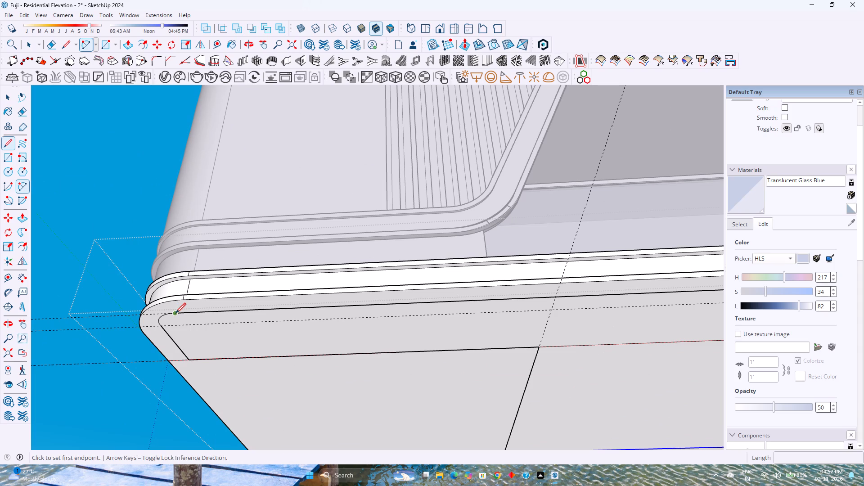
pyautogui.click(175, 313)
pyautogui.scroll(-8, 273, 321)
pyautogui.keyDown('shift'); pyautogui.moveTo(429, 321); pyautogui.dragTo(306, 332, button='middle'); pyautogui.keyUp('shift')
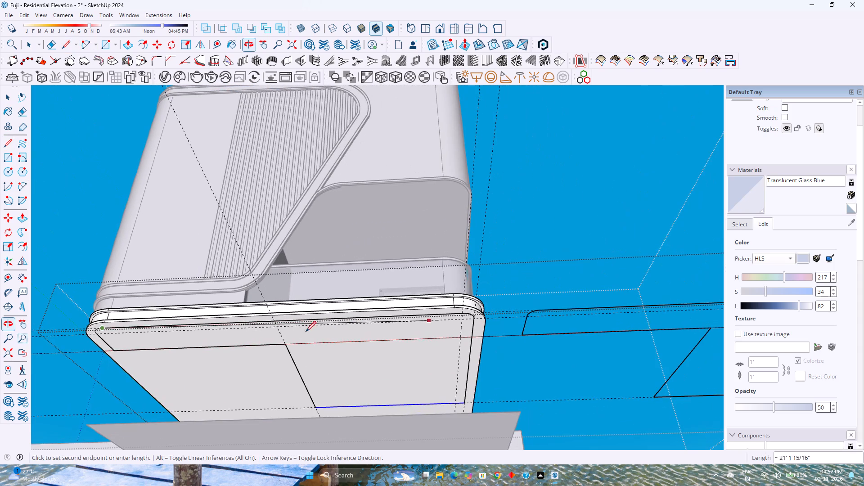
pyautogui.scroll(12, 412, 319)
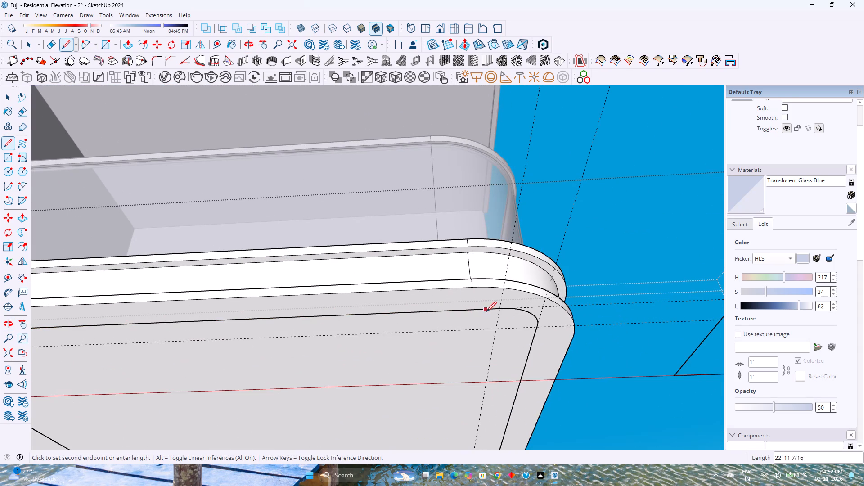
pyautogui.click(499, 310)
# Draw a tangent arc over the second rounded corner, from the front edge's end to the 14' 6" side edge.
pyautogui.press('a')
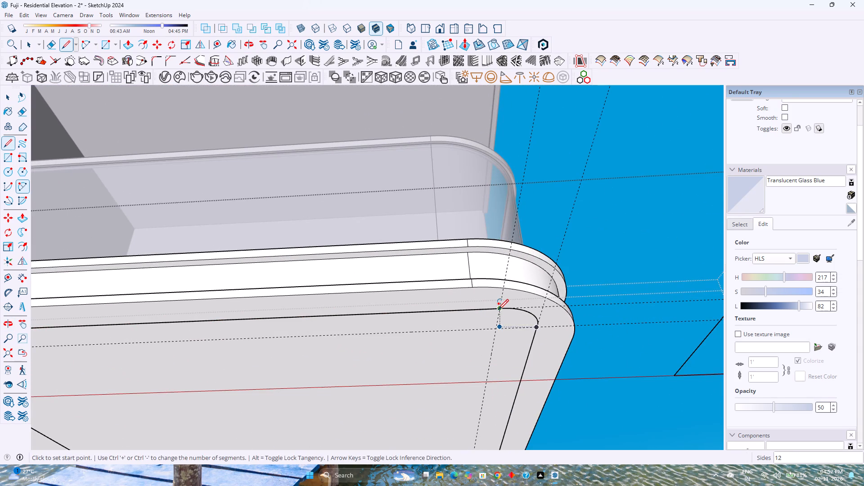
pyautogui.click(498, 309)
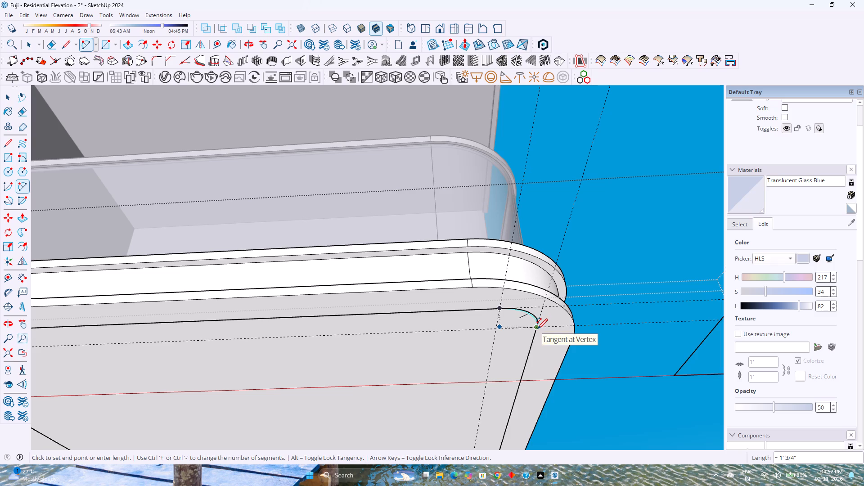
pyautogui.scroll(13, 537, 329)
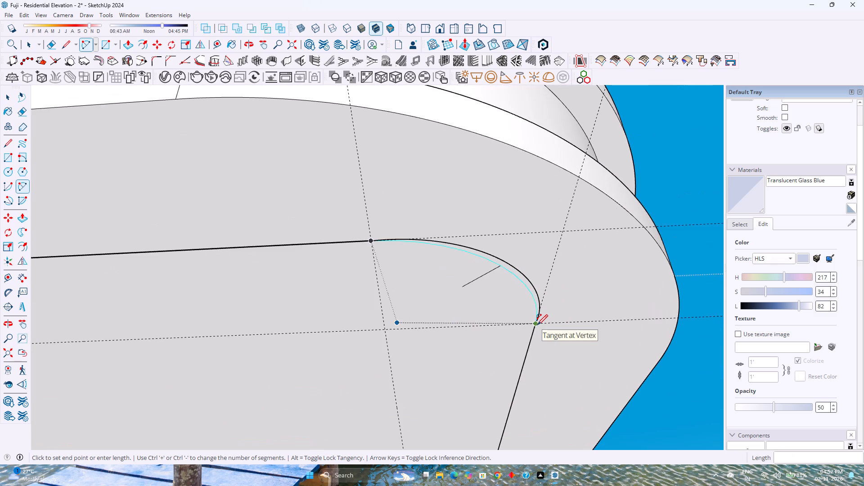
pyautogui.scroll(6, 537, 325)
pyautogui.doubleClick(538, 324)
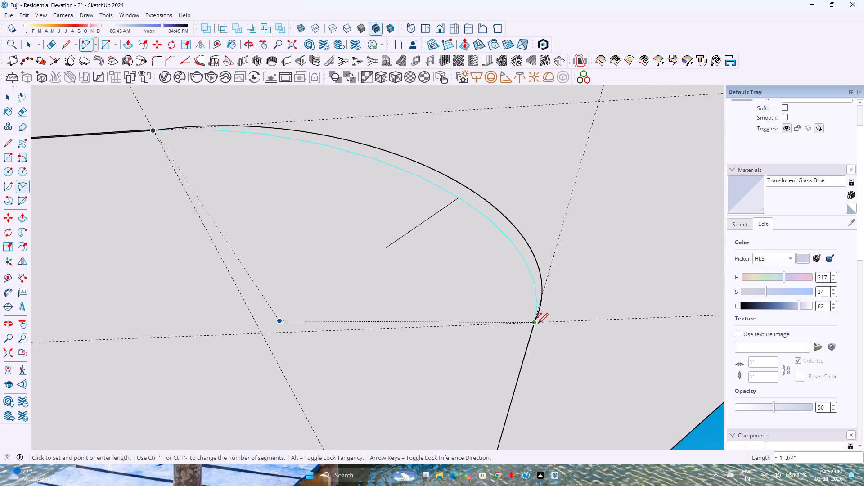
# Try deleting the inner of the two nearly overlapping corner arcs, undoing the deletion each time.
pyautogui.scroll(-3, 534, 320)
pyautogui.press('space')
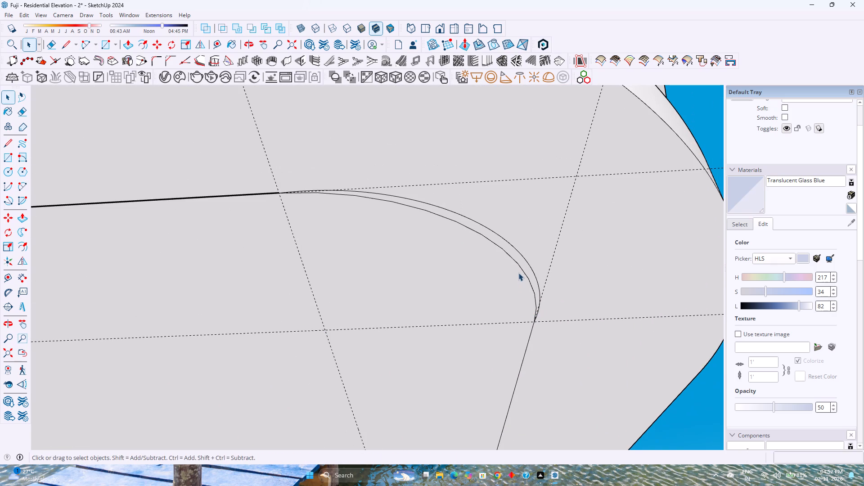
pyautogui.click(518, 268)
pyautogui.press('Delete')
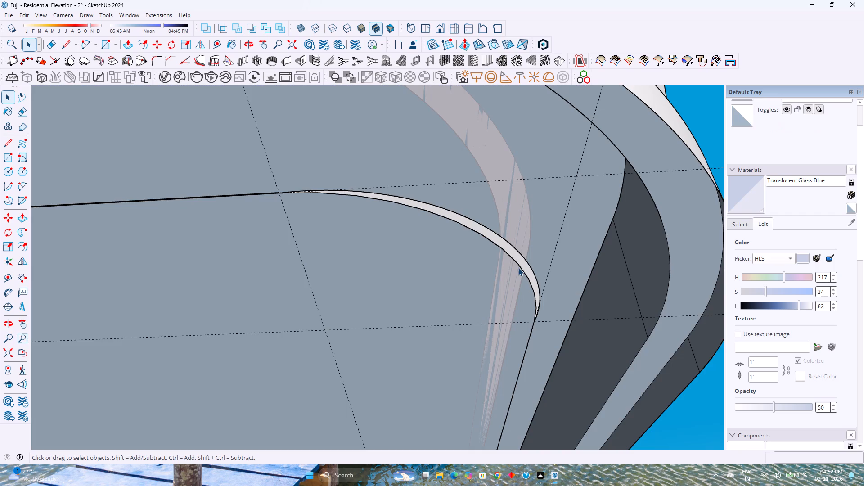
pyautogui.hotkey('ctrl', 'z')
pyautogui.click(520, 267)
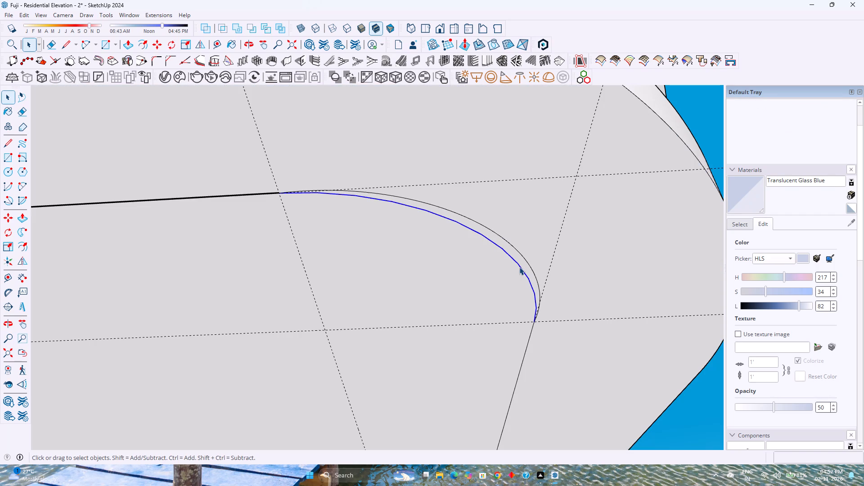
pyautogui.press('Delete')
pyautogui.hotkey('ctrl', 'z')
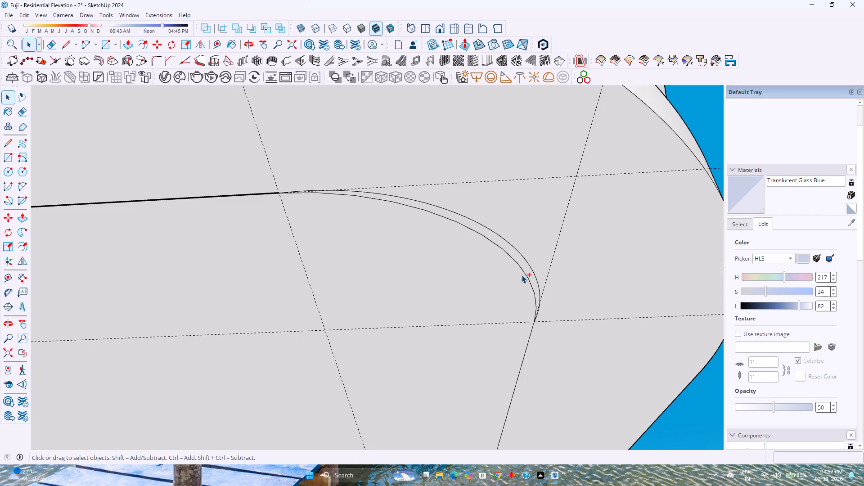
# Delete the outer of the two nearly overlapping arcs at the second rounded corner.
pyautogui.click(522, 257)
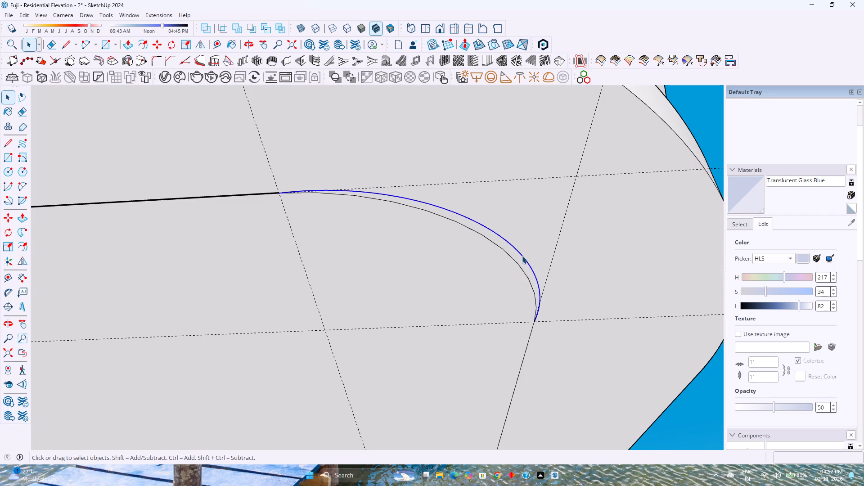
pyautogui.press('Delete')
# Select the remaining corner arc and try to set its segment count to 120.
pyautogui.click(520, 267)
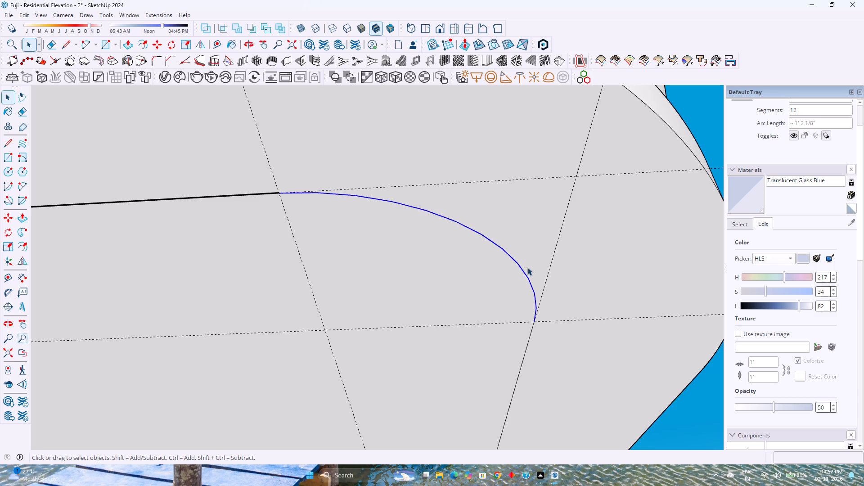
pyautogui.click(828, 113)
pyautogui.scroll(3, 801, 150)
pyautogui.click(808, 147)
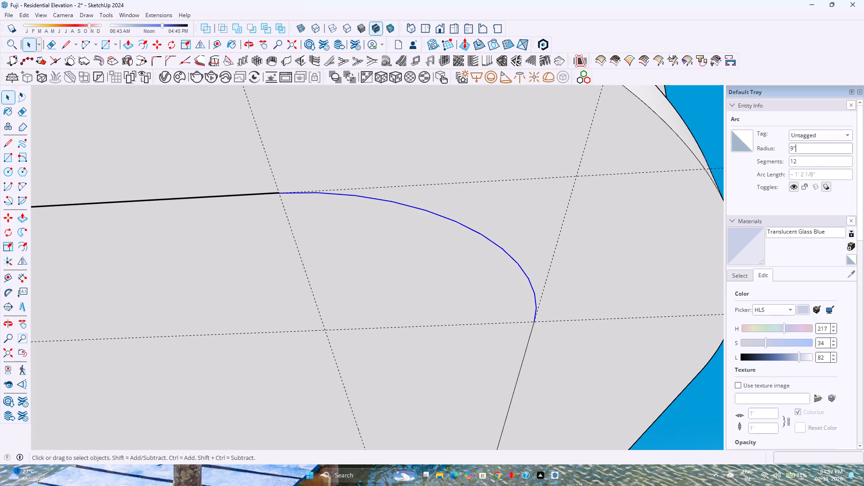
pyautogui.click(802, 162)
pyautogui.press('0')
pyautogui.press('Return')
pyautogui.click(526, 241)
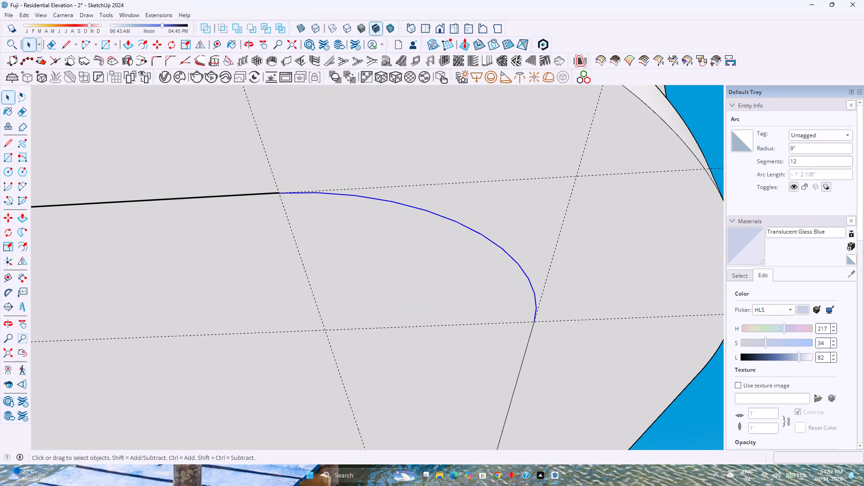
# Set the selected corner arc's segment count to 8.
pyautogui.doubleClick(820, 164)
pyautogui.press('8')
pyautogui.press('Return')
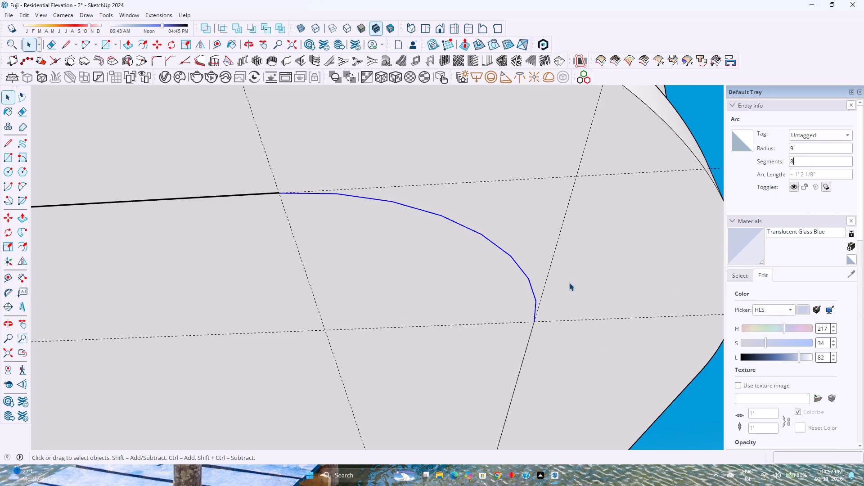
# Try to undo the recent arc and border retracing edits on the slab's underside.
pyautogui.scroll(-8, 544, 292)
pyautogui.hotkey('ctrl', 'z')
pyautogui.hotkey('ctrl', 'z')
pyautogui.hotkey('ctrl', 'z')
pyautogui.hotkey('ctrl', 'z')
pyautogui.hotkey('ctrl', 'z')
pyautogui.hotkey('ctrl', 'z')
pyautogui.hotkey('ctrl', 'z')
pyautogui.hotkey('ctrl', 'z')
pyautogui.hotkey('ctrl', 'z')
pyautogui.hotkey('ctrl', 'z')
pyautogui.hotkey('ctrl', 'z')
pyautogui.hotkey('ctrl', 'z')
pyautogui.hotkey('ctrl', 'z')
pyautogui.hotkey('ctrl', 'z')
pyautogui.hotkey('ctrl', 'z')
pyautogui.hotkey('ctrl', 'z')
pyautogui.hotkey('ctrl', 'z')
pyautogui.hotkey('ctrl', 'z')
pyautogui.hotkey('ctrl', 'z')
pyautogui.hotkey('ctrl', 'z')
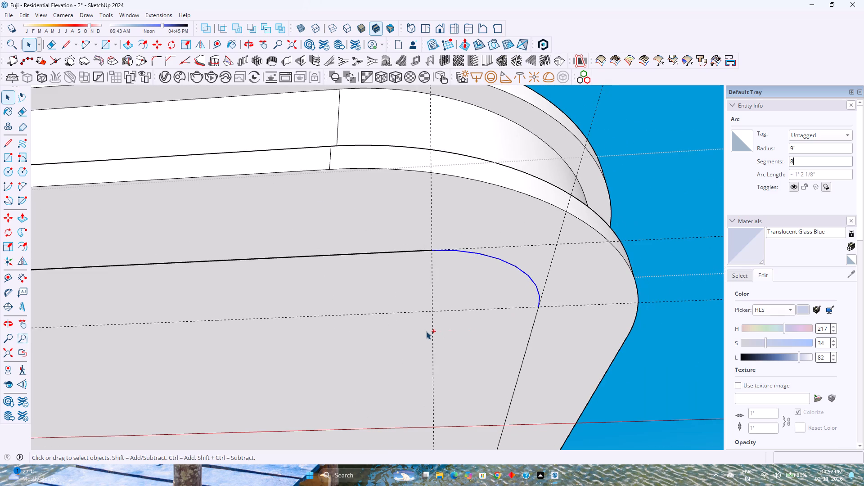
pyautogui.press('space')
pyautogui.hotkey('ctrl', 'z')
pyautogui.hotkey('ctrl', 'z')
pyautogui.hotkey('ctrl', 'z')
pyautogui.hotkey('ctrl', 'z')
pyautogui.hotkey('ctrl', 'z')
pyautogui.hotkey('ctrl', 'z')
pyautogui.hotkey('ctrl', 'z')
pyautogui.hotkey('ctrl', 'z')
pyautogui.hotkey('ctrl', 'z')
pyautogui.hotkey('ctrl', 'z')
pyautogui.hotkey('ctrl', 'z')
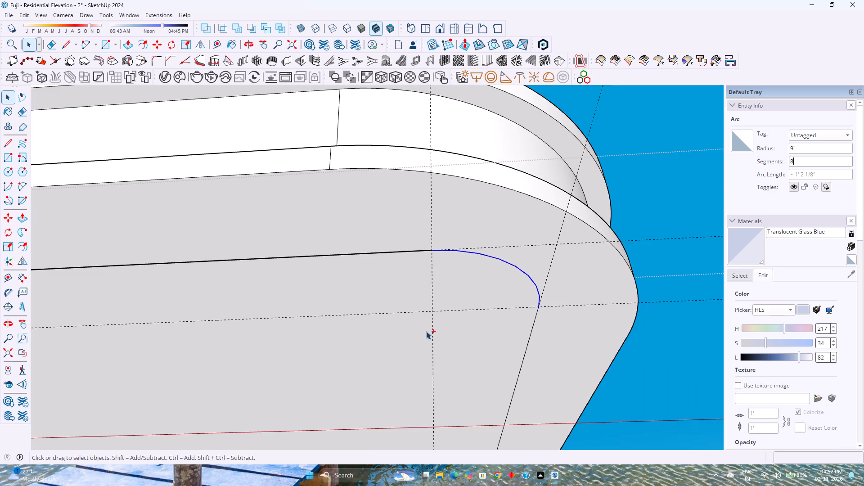
# Select the slab's underside face to check whether the border splits it, and clear the selection.
pyautogui.click(426, 331)
pyautogui.scroll(-6, 426, 331)
pyautogui.press('space')
pyautogui.click(650, 292)
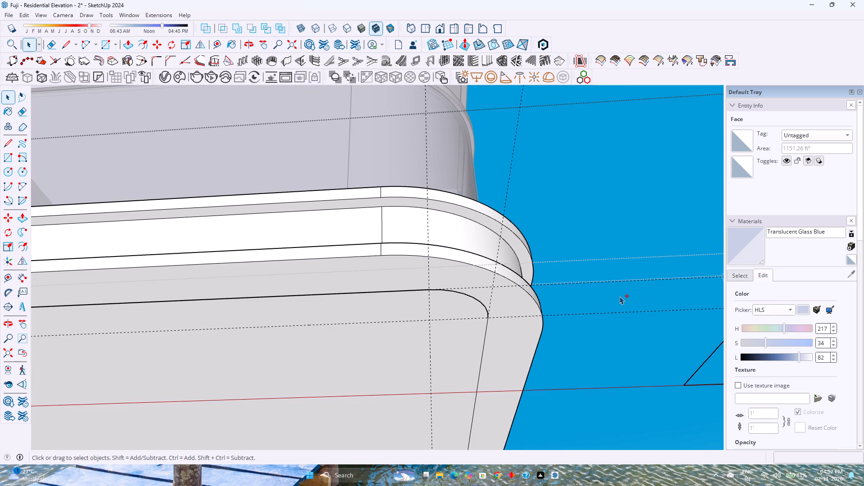
# Undo the recent border edits on the slab's underside until the inner border outline is gone.
pyautogui.hotkey('ctrl', 'z')
pyautogui.hotkey('ctrl', 'z')
pyautogui.hotkey('ctrl', 'z')
pyautogui.hotkey('ctrl', 'z')
pyautogui.hotkey('ctrl', 'z')
pyautogui.hotkey('ctrl', 'z')
pyautogui.hotkey('ctrl', 'z')
pyautogui.hotkey('ctrl', 'z')
pyautogui.hotkey('ctrl', 'z')
pyautogui.hotkey('ctrl', 'z')
pyautogui.hotkey('ctrl', 'z')
pyautogui.hotkey('ctrl', 'z')
pyautogui.hotkey('ctrl', 'z')
pyautogui.hotkey('ctrl', 'z')
pyautogui.hotkey('ctrl', 'z')
pyautogui.hotkey('ctrl', 'z')
pyautogui.hotkey('ctrl', 'z')
pyautogui.hotkey('ctrl', 'z')
pyautogui.hotkey('ctrl', 'z')
pyautogui.hotkey('ctrl', 'z')
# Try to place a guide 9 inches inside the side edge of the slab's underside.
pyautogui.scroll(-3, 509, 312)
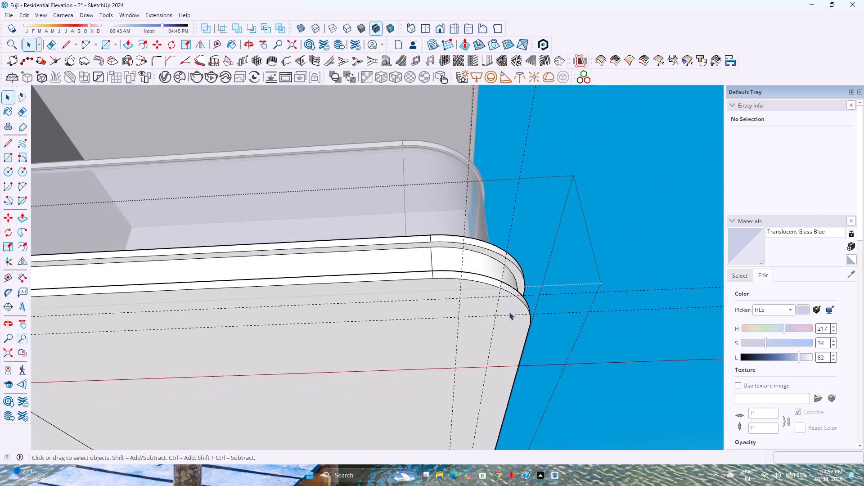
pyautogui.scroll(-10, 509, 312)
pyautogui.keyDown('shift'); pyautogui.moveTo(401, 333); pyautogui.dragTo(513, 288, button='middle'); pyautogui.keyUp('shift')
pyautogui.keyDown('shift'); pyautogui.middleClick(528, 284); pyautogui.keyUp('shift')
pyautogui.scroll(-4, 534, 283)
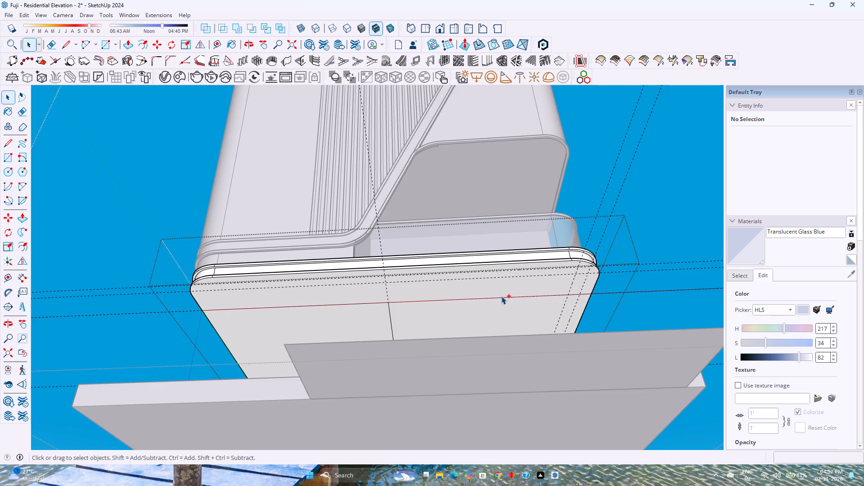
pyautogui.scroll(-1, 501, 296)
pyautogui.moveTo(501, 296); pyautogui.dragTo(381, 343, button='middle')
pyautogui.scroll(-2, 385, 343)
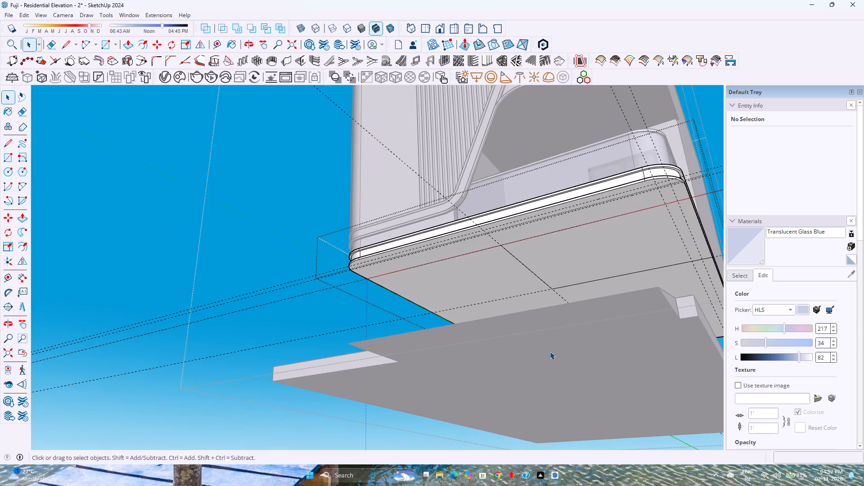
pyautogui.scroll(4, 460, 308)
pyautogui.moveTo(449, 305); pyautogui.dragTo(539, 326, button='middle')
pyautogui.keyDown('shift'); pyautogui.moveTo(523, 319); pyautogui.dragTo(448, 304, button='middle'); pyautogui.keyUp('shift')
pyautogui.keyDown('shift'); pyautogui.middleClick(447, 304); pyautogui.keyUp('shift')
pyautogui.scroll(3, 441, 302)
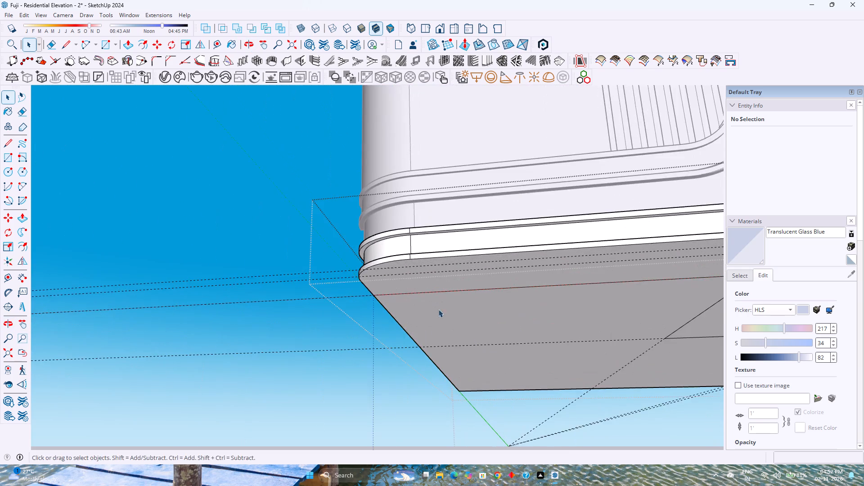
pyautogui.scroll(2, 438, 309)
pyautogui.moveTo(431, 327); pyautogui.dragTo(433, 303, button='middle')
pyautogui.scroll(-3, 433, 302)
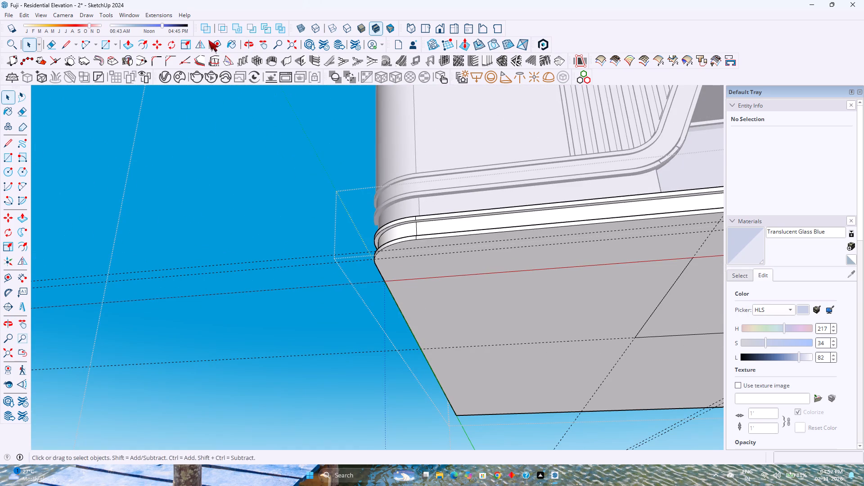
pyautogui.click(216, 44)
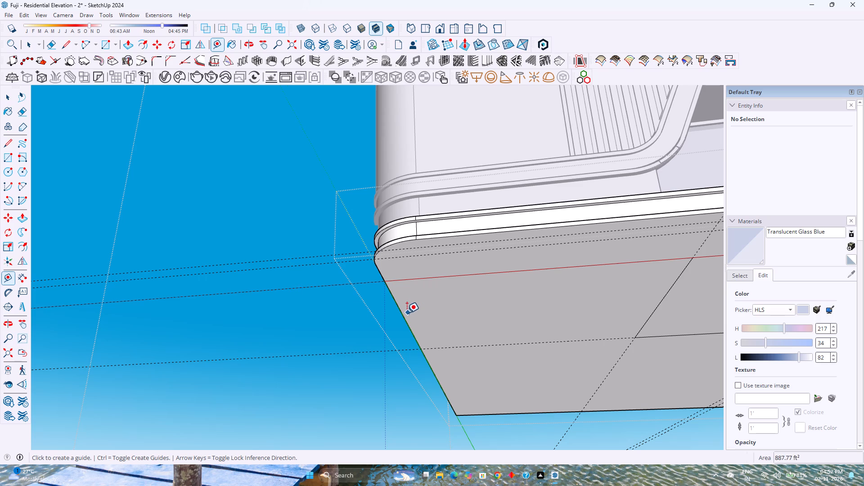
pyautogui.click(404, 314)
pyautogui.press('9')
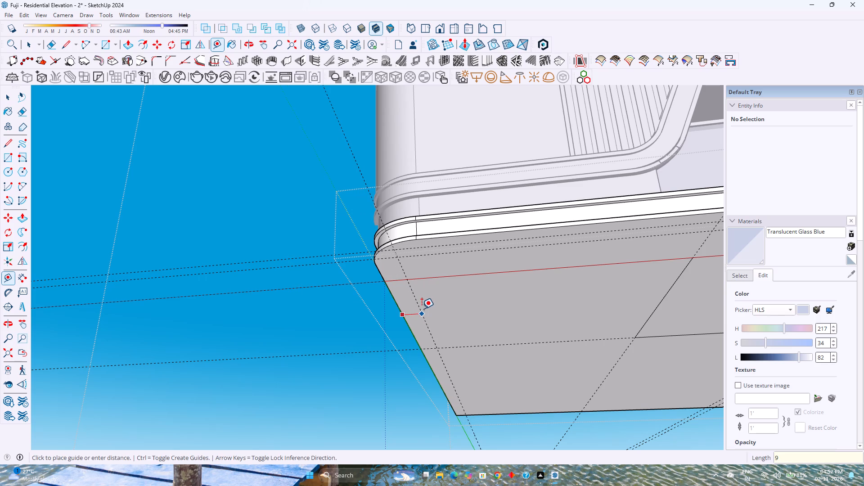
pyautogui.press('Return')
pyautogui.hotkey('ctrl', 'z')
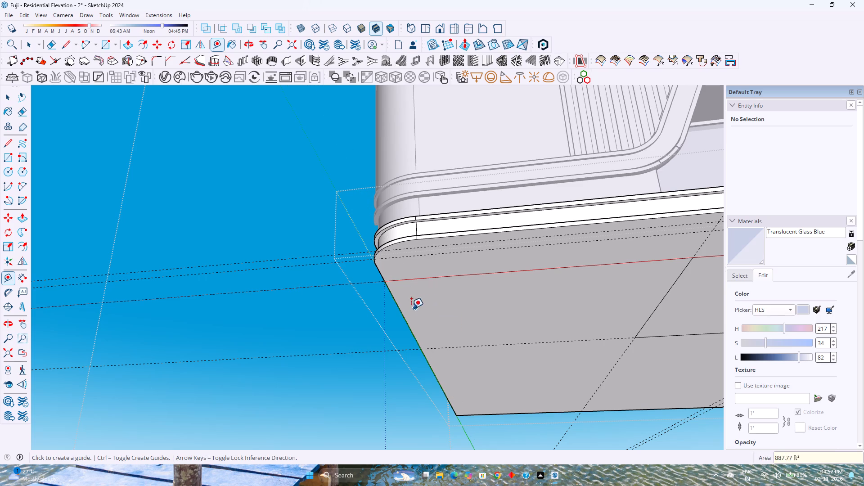
# Place a guide 9 inches inside the underside's side edge, offset along the locked red axis.
pyautogui.click(400, 311)
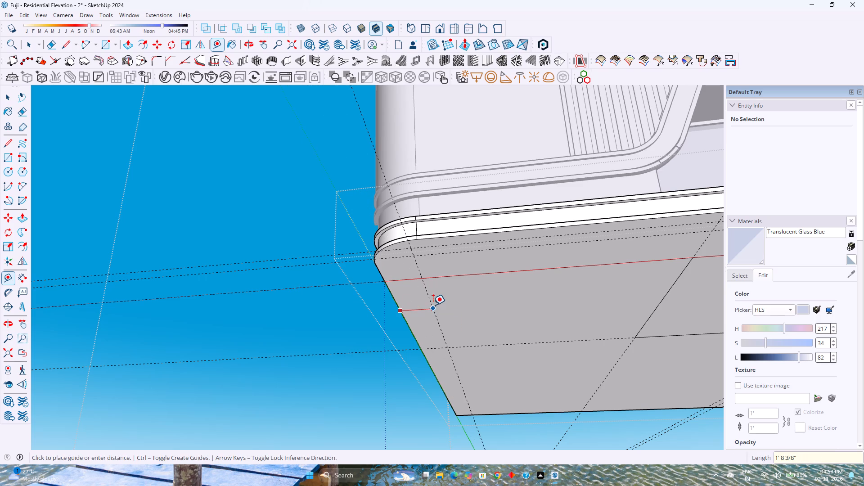
pyautogui.press('Right')
pyautogui.press('9')
pyautogui.press('Return')
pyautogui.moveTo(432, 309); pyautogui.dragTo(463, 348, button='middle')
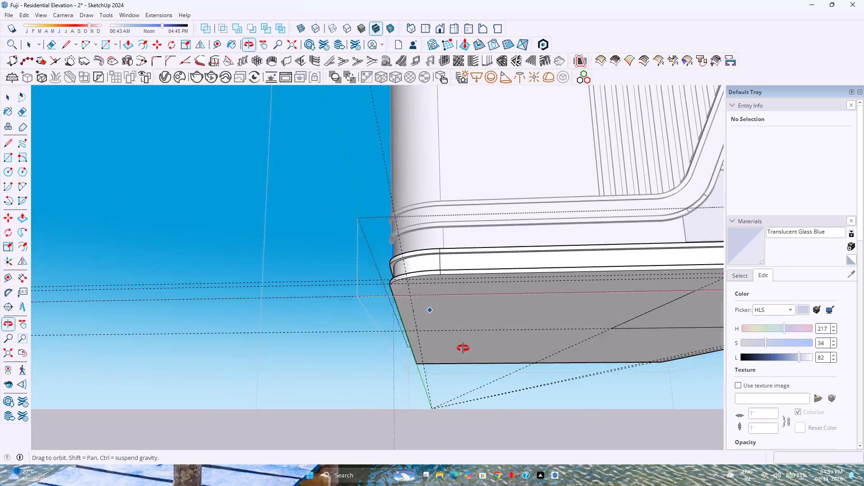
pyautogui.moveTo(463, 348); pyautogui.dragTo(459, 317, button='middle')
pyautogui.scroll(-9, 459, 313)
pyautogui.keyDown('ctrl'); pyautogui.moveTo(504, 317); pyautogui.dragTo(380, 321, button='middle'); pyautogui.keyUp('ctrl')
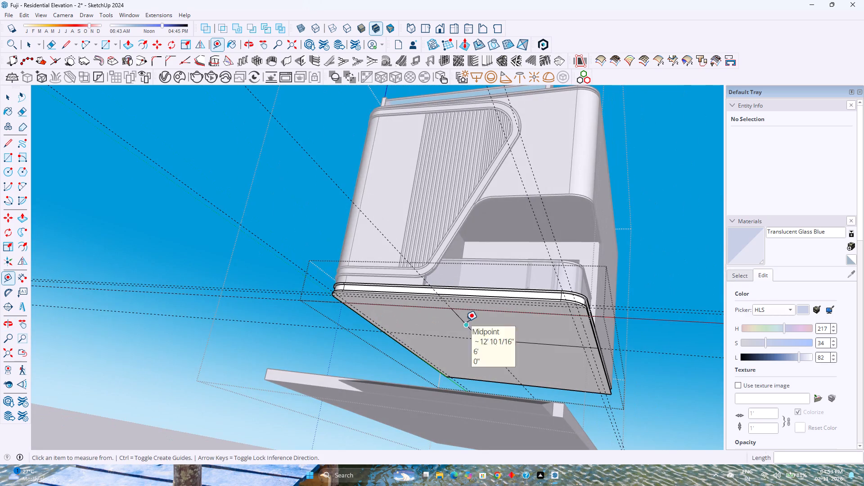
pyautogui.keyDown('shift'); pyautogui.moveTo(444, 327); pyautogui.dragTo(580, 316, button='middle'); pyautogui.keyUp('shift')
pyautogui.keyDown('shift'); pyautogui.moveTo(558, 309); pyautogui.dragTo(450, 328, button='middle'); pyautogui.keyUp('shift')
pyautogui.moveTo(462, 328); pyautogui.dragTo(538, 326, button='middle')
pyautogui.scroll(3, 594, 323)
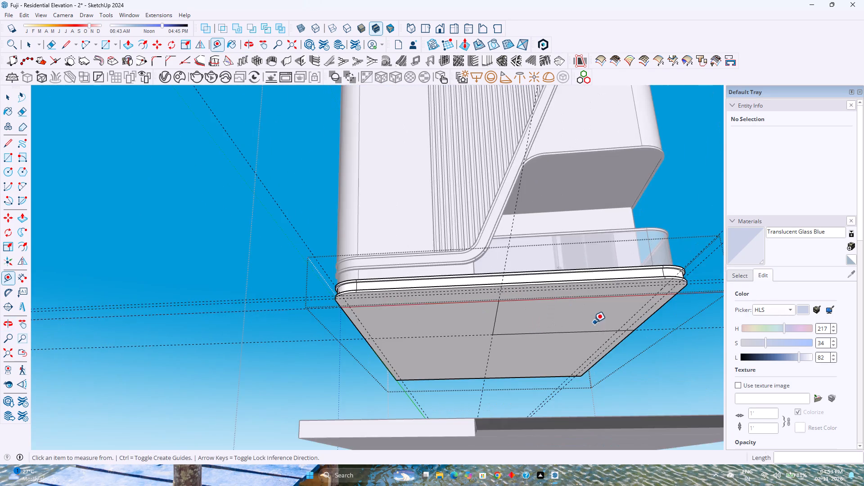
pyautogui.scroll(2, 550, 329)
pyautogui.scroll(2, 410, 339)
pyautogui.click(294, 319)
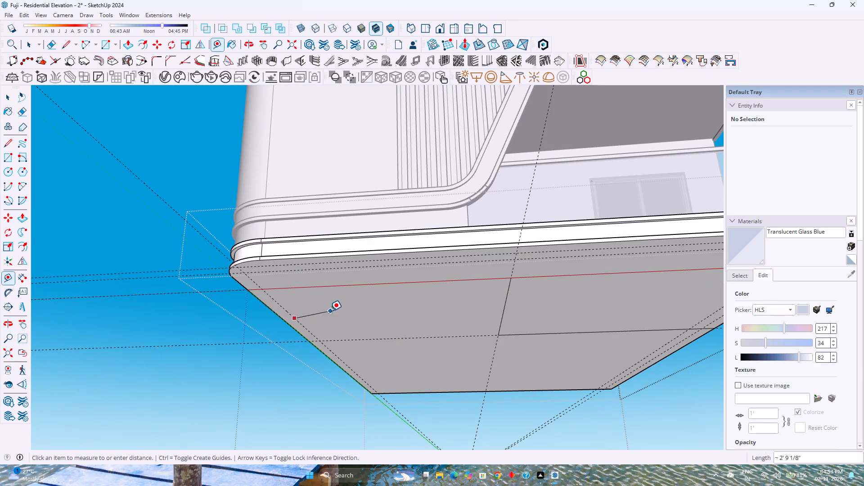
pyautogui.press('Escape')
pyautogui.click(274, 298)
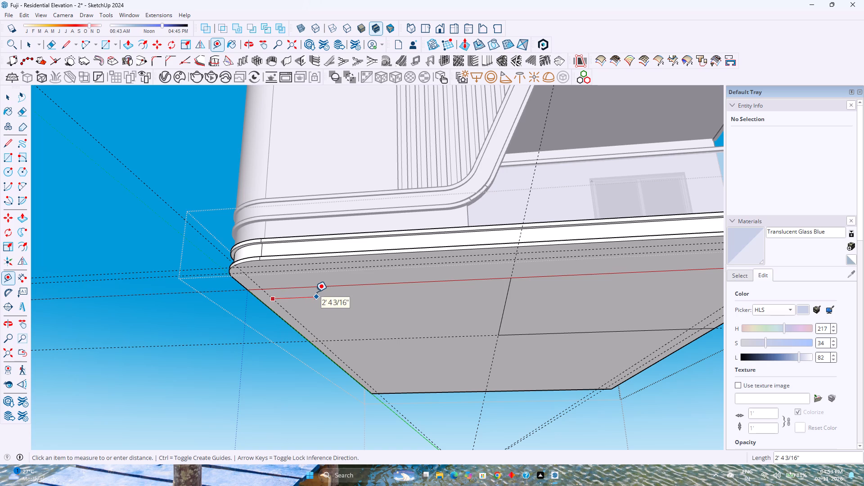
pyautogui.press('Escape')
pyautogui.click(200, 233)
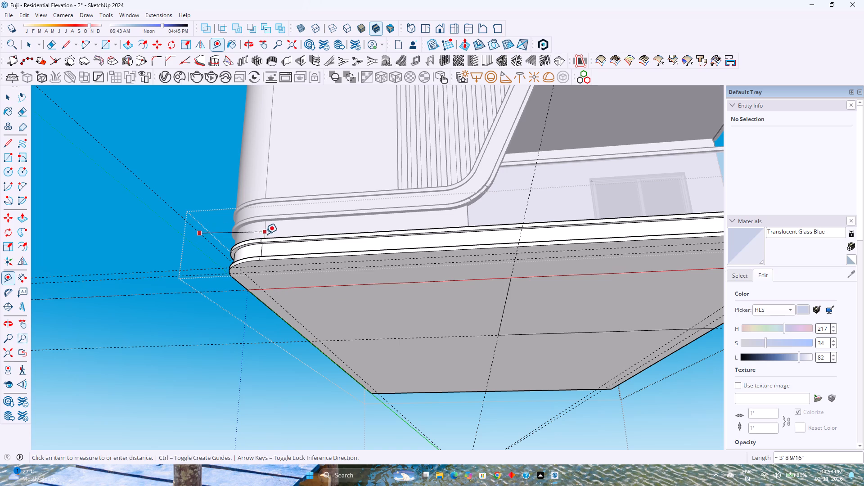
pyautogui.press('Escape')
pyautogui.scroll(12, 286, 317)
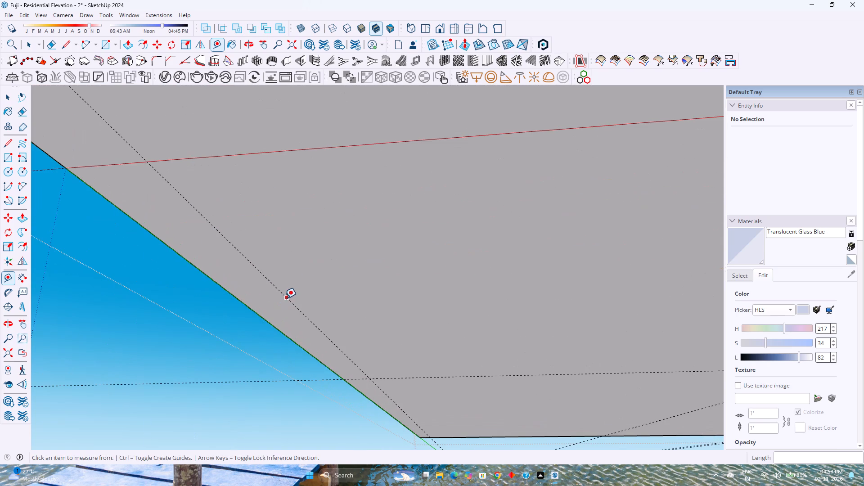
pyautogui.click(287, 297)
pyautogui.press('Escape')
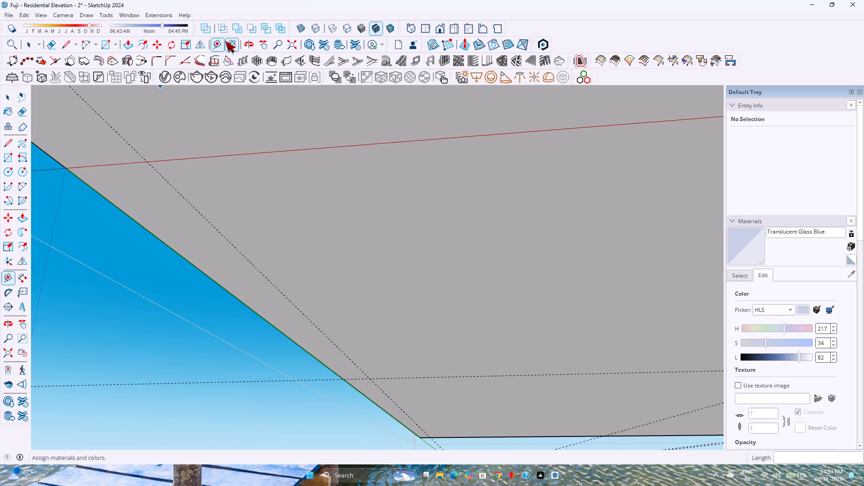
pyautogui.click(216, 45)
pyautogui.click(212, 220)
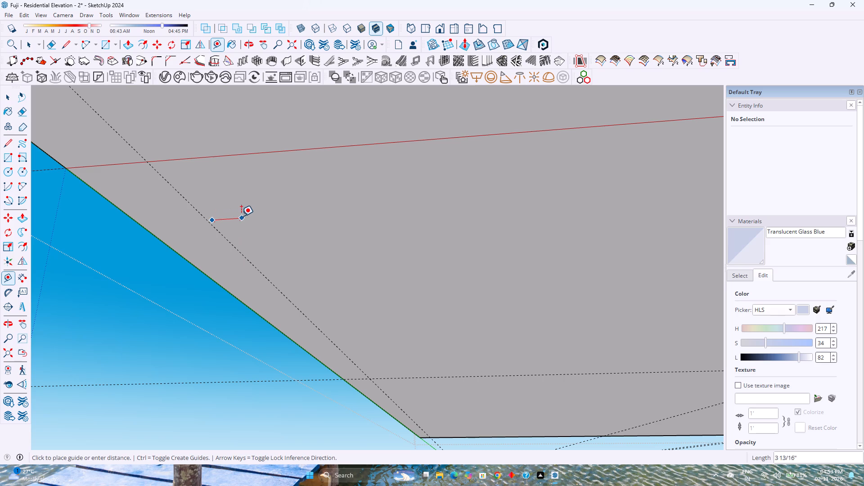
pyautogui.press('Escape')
# Place a second parallel guide 9 inches further inward from the new side-edge guide.
pyautogui.click(195, 206)
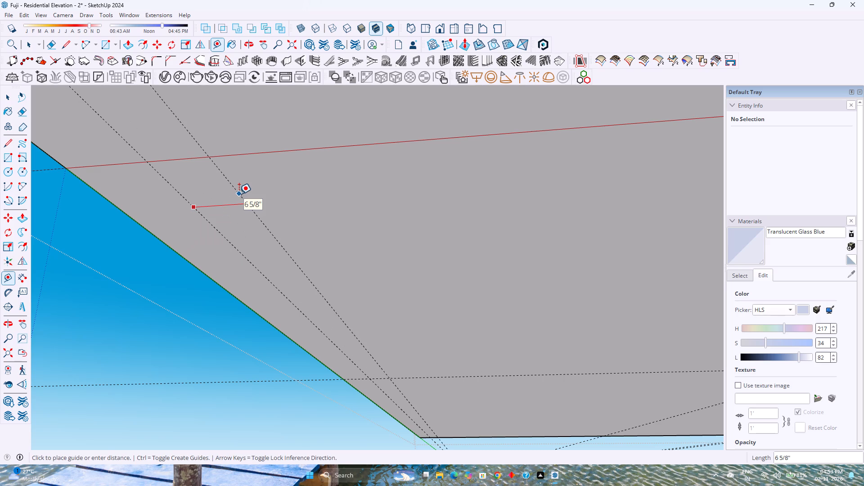
pyautogui.press('9')
pyautogui.press('Return')
# Draw a two-point arc between the guide intersections at the underside's rounded corner, with a radius of about 8 5/8 inches.
pyautogui.scroll(-13, 248, 203)
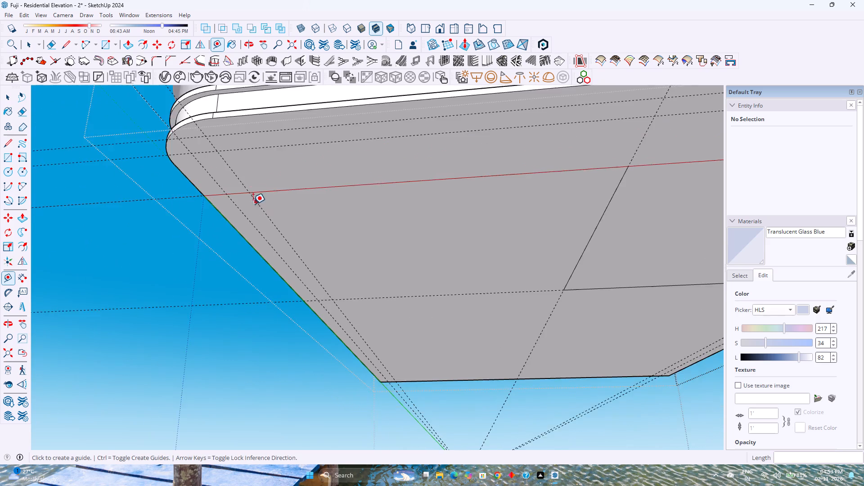
pyautogui.scroll(-2, 253, 204)
pyautogui.moveTo(227, 206); pyautogui.dragTo(289, 189, button='middle')
pyautogui.press('a')
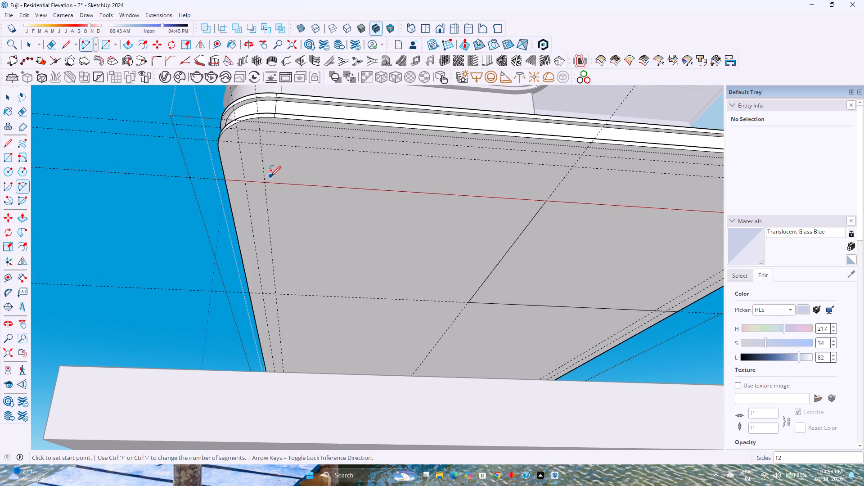
pyautogui.scroll(1, 288, 210)
pyautogui.moveTo(288, 210); pyautogui.dragTo(181, 195, button='middle')
pyautogui.moveTo(183, 191); pyautogui.dragTo(285, 230, button='middle')
pyautogui.middleClick(286, 230)
pyautogui.moveTo(287, 232); pyautogui.dragTo(290, 234, button='middle')
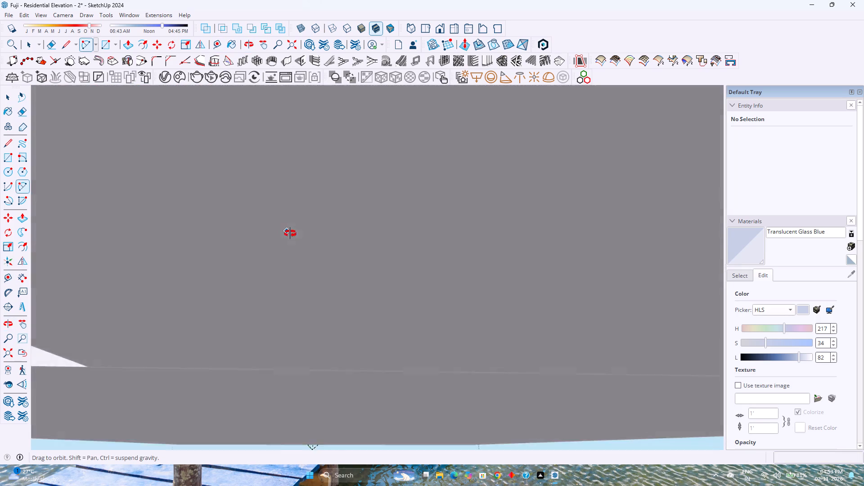
pyautogui.moveTo(290, 234); pyautogui.dragTo(388, 274, button='middle')
pyautogui.middleClick(388, 274)
pyautogui.click(4, 358)
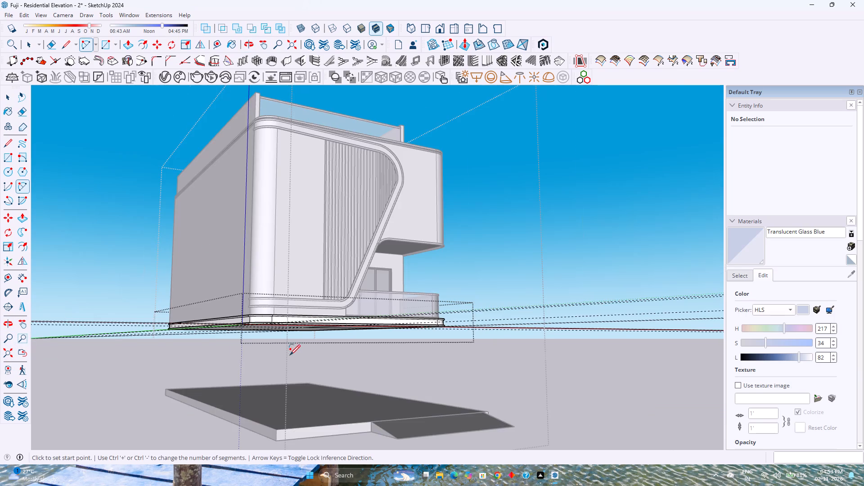
pyautogui.scroll(5, 290, 355)
pyautogui.scroll(1, 249, 328)
pyautogui.moveTo(237, 308); pyautogui.dragTo(225, 276, button='middle')
pyautogui.scroll(8, 228, 247)
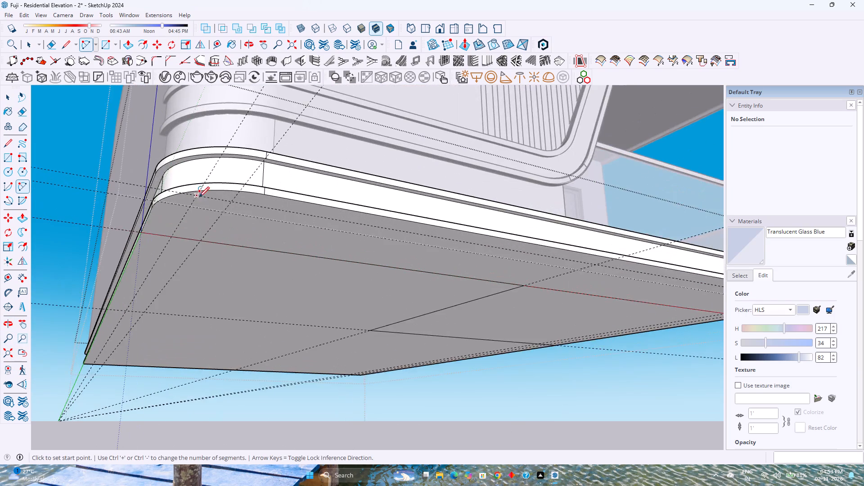
pyautogui.scroll(8, 199, 197)
pyautogui.click(184, 204)
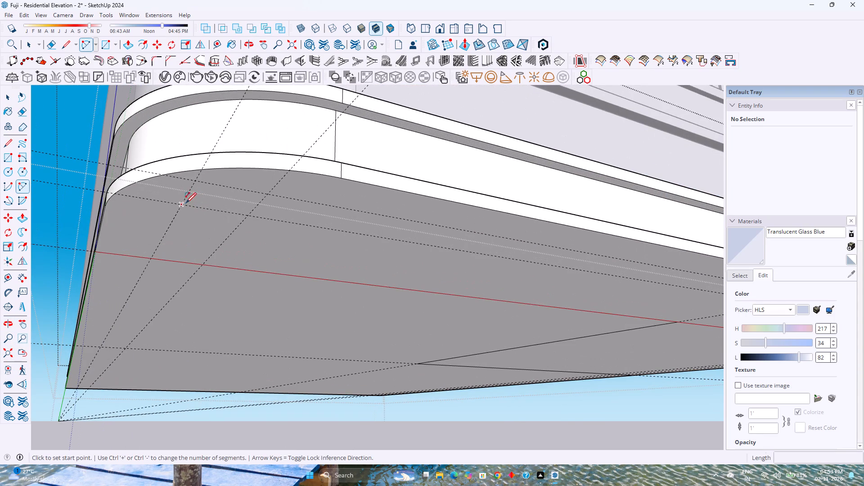
pyautogui.click(269, 194)
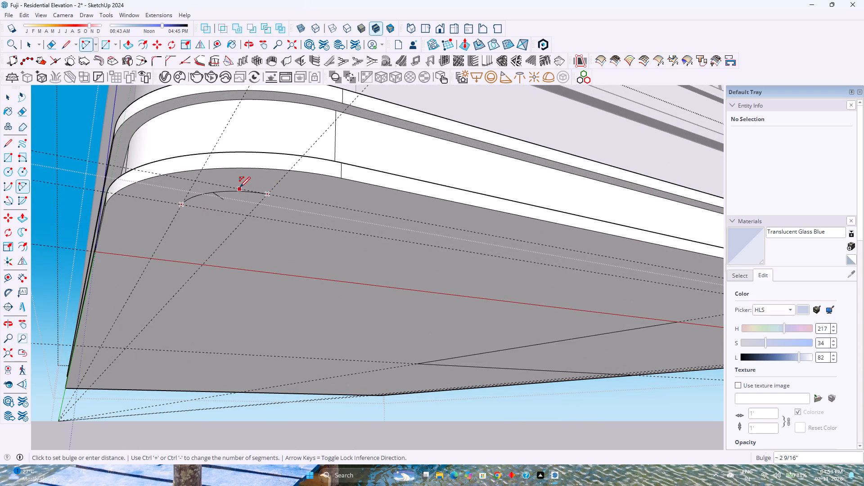
pyautogui.scroll(4, 238, 191)
pyautogui.moveTo(221, 187); pyautogui.dragTo(207, 167, button='middle')
pyautogui.middleClick(207, 167)
pyautogui.middleClick(202, 161)
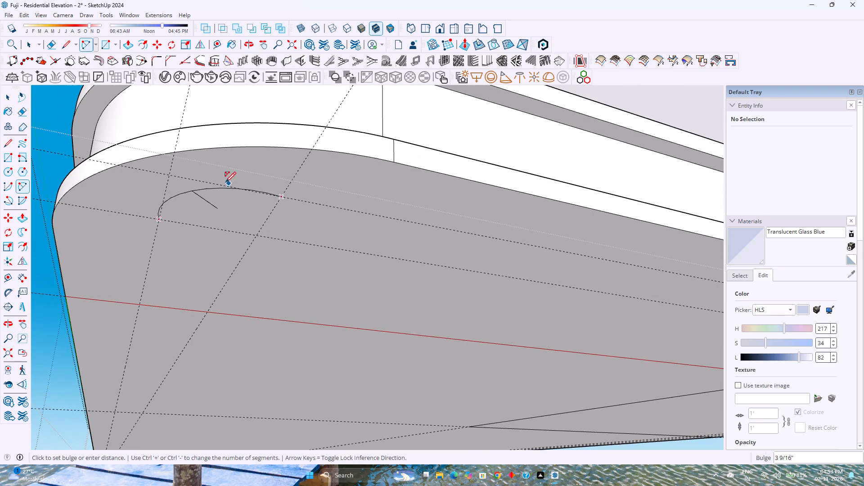
pyautogui.click(234, 189)
# Select the new corner arc and set its radius to 9 inches.
pyautogui.scroll(1, 289, 240)
pyautogui.moveTo(284, 237); pyautogui.dragTo(264, 215, button='middle')
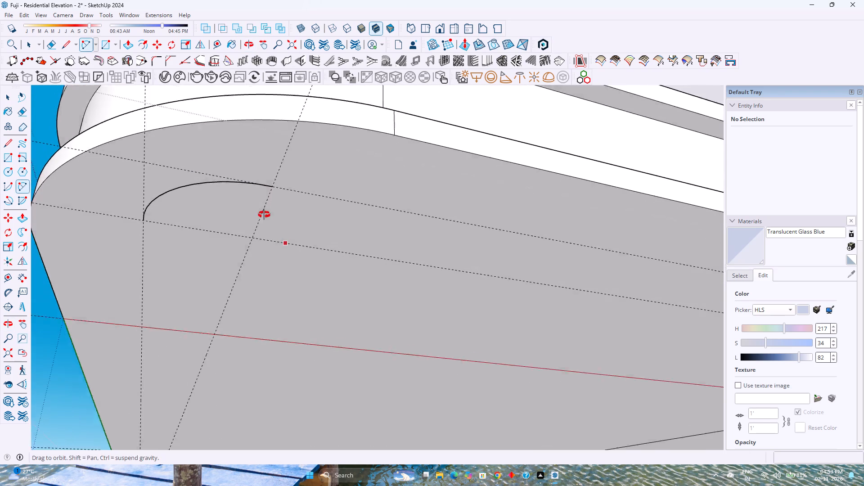
pyautogui.moveTo(264, 215); pyautogui.dragTo(251, 198, button='middle')
pyautogui.middleClick(251, 198)
pyautogui.press('space')
pyautogui.click(212, 177)
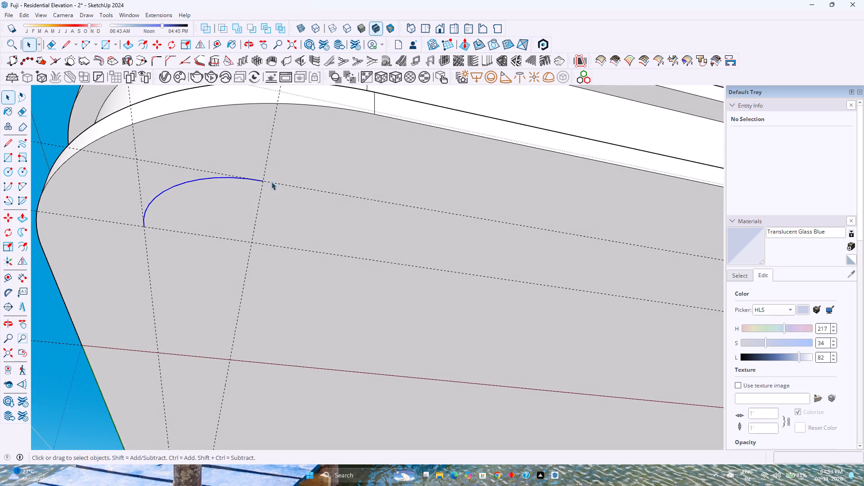
pyautogui.scroll(2, 808, 157)
pyautogui.doubleClick(816, 148)
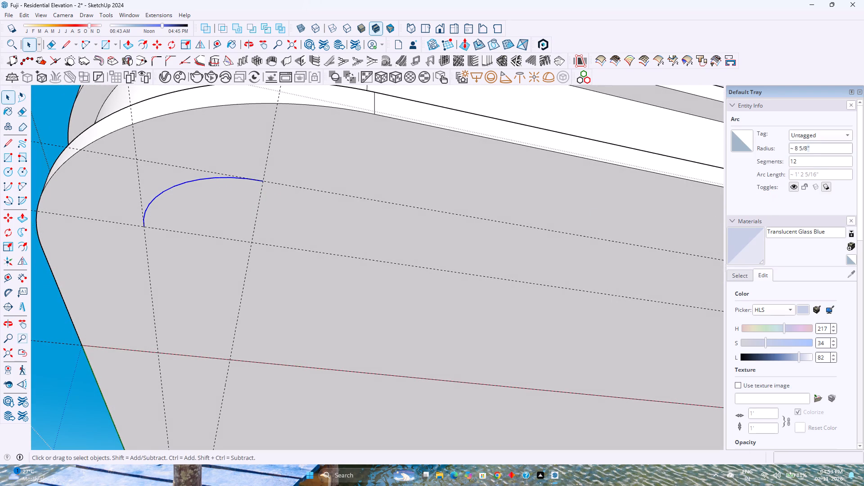
pyautogui.press('BackSpace')
pyautogui.press('BackSpace')
pyautogui.press('BackSpace')
pyautogui.press('BackSpace')
pyautogui.press('BackSpace')
pyautogui.press('BackSpace')
pyautogui.press('BackSpace')
pyautogui.press('BackSpace')
pyautogui.press('BackSpace')
pyautogui.press('BackSpace')
pyautogui.press('BackSpace')
pyautogui.press('BackSpace')
pyautogui.press('BackSpace')
pyautogui.write('9"')
pyautogui.press('Return')
# Set the selected corner arc's segment count to 80.
pyautogui.click(810, 164)
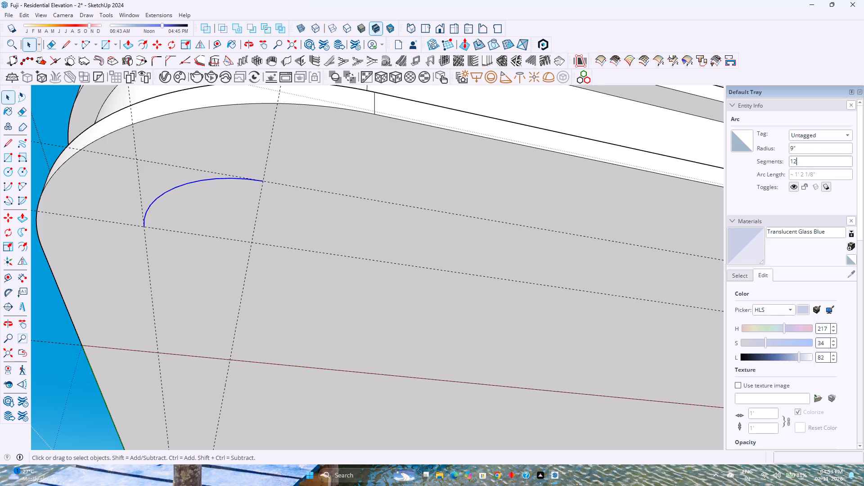
pyautogui.press('BackSpace')
pyautogui.press('BackSpace')
pyautogui.write('80')
pyautogui.press('Return')
# Draw a line from the corner arc's end along the side guide to the existing cross edge on the slab underside.
pyautogui.press('l')
pyautogui.click(144, 232)
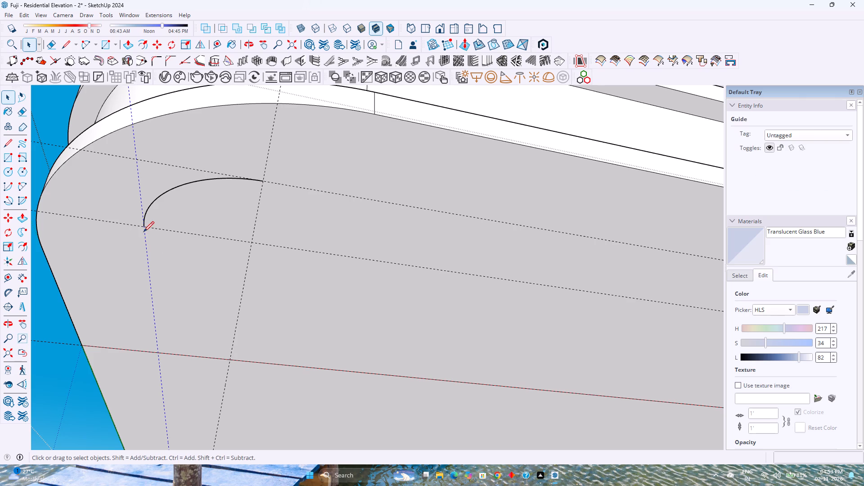
pyautogui.press('l')
pyautogui.click(144, 228)
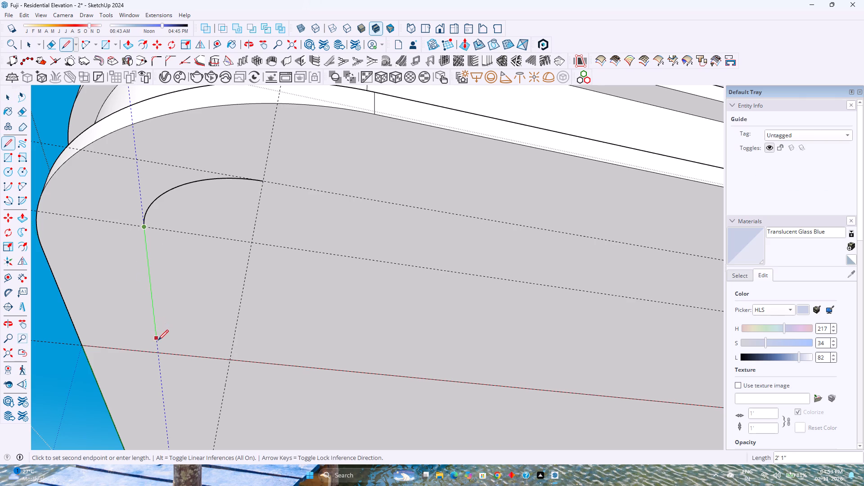
pyautogui.click(162, 354)
pyautogui.scroll(-10, 162, 354)
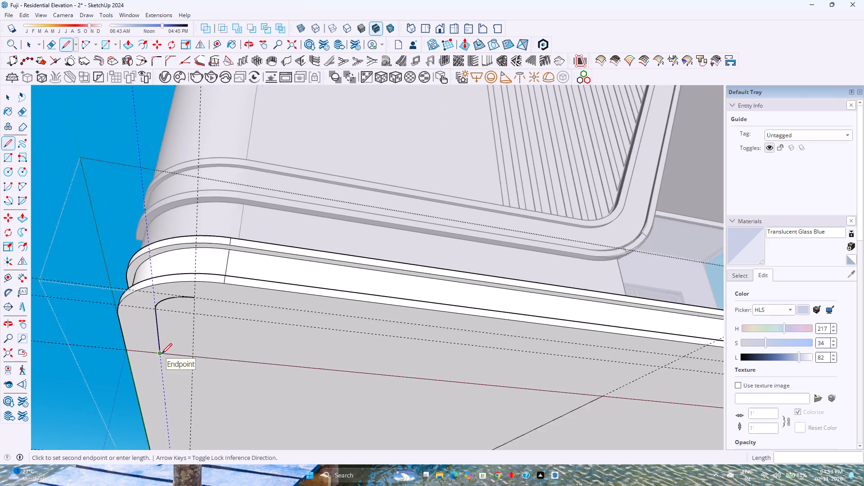
pyautogui.press('Escape')
# Draw the long front border line from the arc's other end along the guide to the opposite corner's guide intersection, about 23 feet.
pyautogui.keyDown('shift'); pyautogui.moveTo(275, 359); pyautogui.dragTo(184, 355, button='middle'); pyautogui.keyUp('shift')
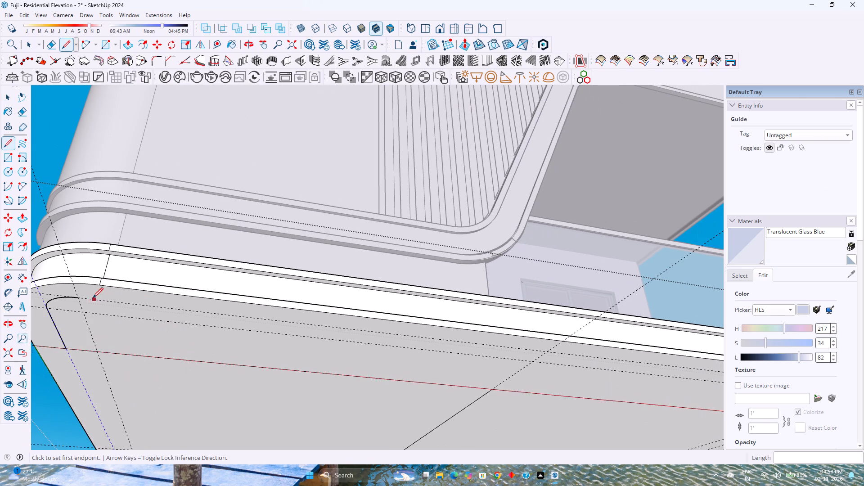
pyautogui.click(78, 297)
pyautogui.scroll(-5, 242, 328)
pyautogui.keyDown('shift'); pyautogui.moveTo(389, 358); pyautogui.dragTo(146, 315, button='middle'); pyautogui.keyUp('shift')
pyautogui.keyDown('shift'); pyautogui.middleClick(146, 315); pyautogui.keyUp('shift')
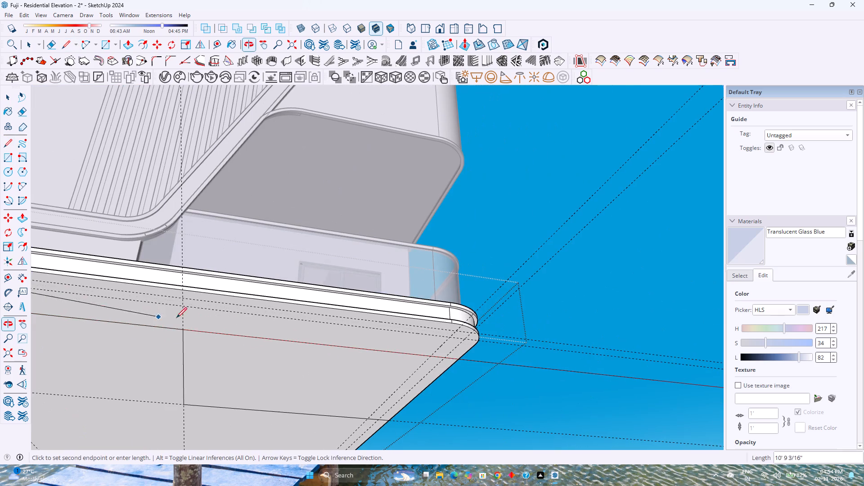
pyautogui.scroll(10, 467, 329)
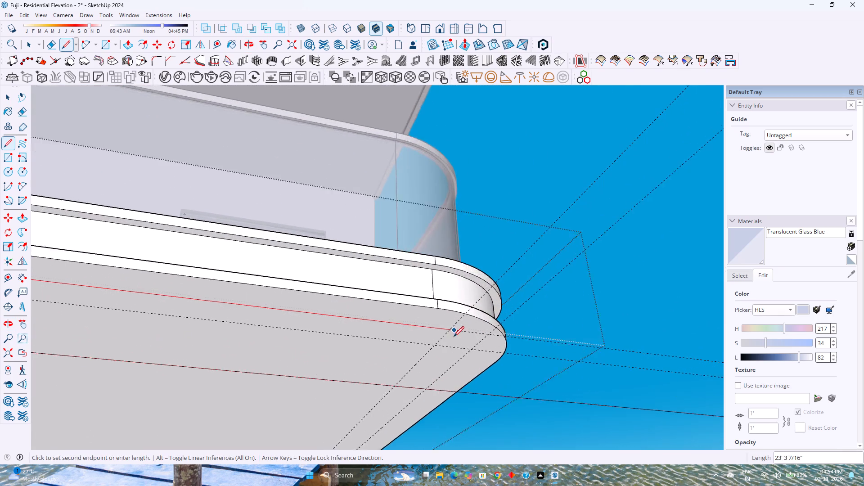
pyautogui.scroll(2, 454, 337)
pyautogui.click(450, 330)
# Round the border's opposite front corner with a two-point tangent arc between the guide intersections.
pyautogui.press('a')
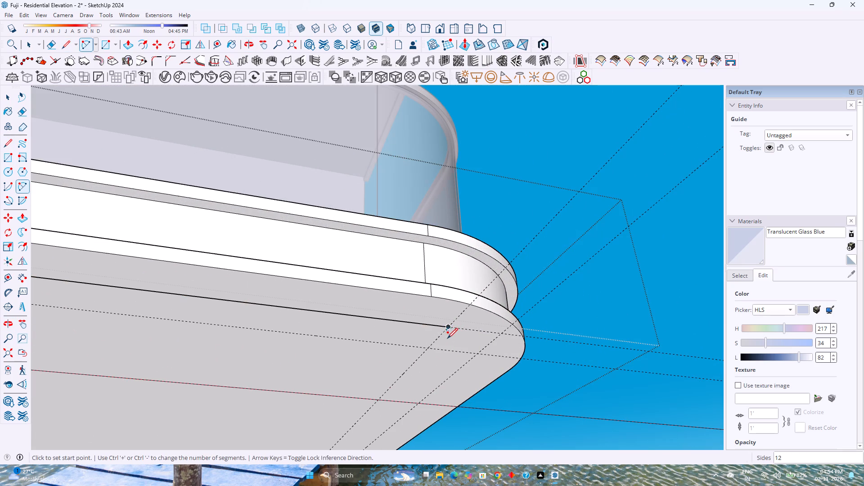
pyautogui.click(449, 328)
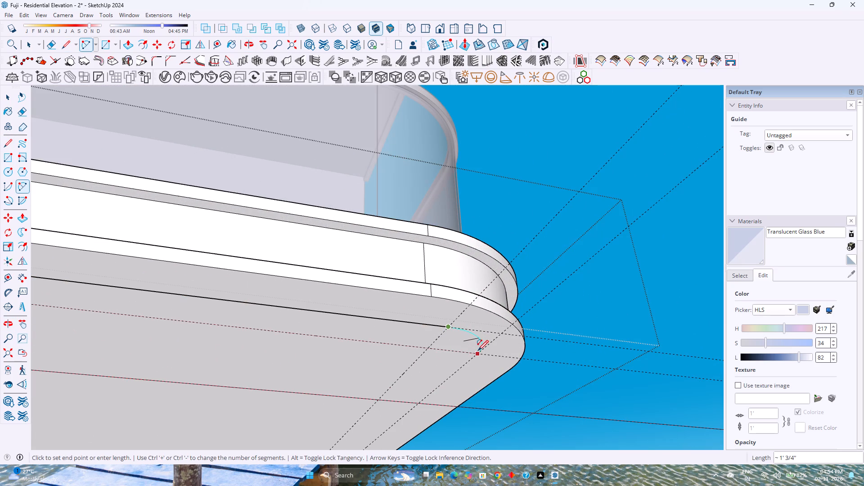
pyautogui.doubleClick(478, 351)
# Draw a 14' 6" line from the new arc's end along the side guide to the intersection with the rear cross edge.
pyautogui.moveTo(474, 369); pyautogui.dragTo(471, 337, button='middle')
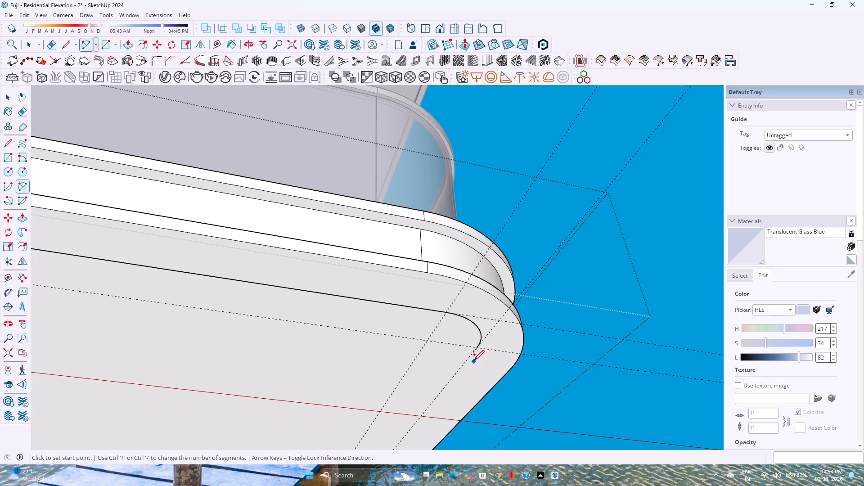
pyautogui.press('l')
pyautogui.click(477, 349)
pyautogui.scroll(-3, 443, 392)
pyautogui.keyDown('shift'); pyautogui.moveTo(411, 401); pyautogui.dragTo(439, 324, button='middle'); pyautogui.keyUp('shift')
pyautogui.keyDown('shift'); pyautogui.middleClick(444, 315); pyautogui.keyUp('shift')
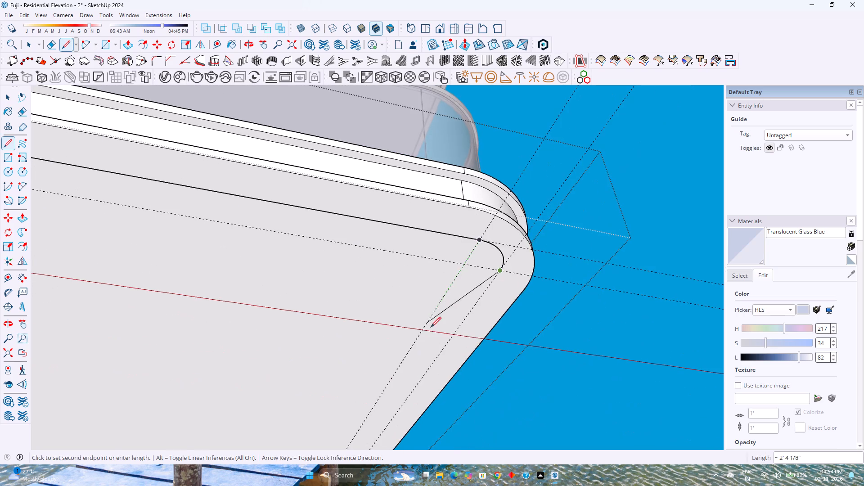
pyautogui.scroll(-7, 430, 329)
pyautogui.keyDown('shift'); pyautogui.moveTo(418, 358); pyautogui.dragTo(399, 389, button='middle'); pyautogui.keyUp('shift')
pyautogui.keyDown('shift'); pyautogui.scroll(-1, 418, 358); pyautogui.keyUp('shift')
pyautogui.moveTo(404, 362); pyautogui.dragTo(387, 399, button='middle')
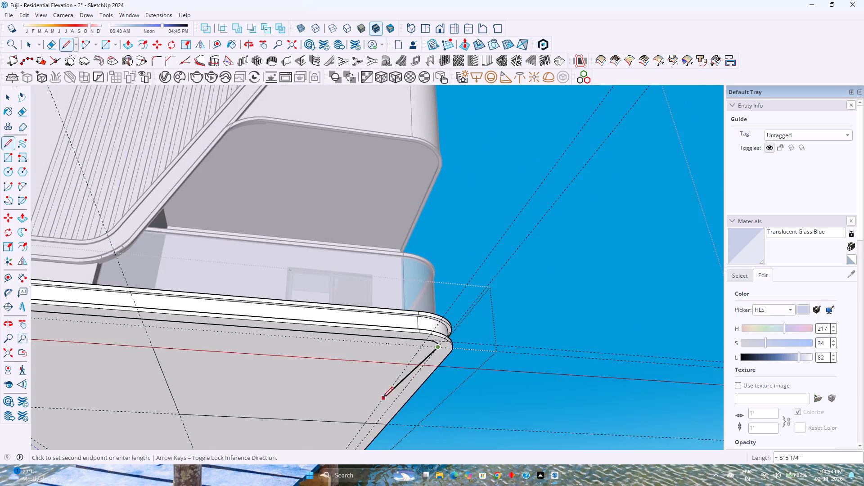
pyautogui.keyDown('shift'); pyautogui.moveTo(383, 397); pyautogui.dragTo(395, 340, button='middle'); pyautogui.keyUp('shift')
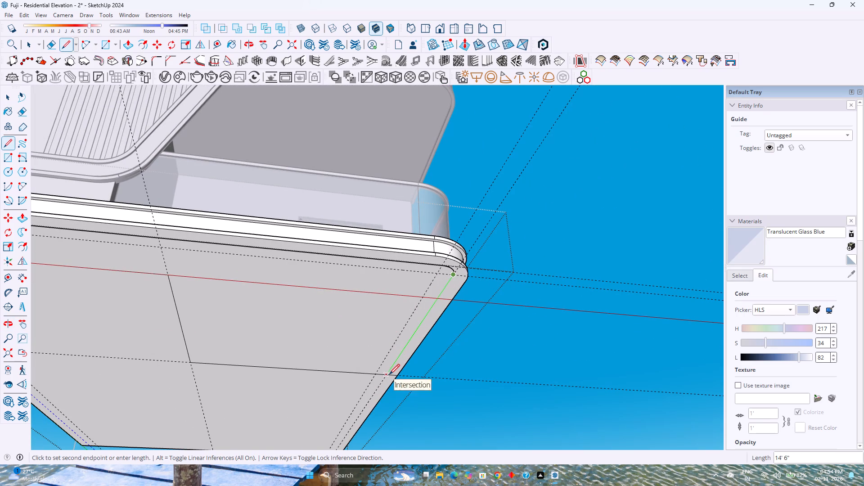
pyautogui.click(389, 374)
# Delete the two short edges that connect the inner border to the slab's outer side edges.
pyautogui.press('space')
pyautogui.click(391, 375)
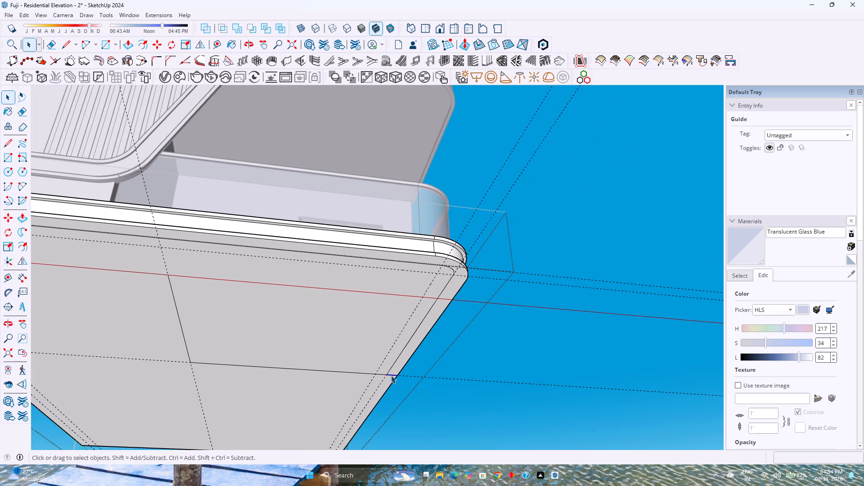
pyautogui.press('Delete')
pyautogui.scroll(-4, 398, 371)
pyautogui.keyDown('shift'); pyautogui.moveTo(366, 377); pyautogui.dragTo(602, 360, button='middle'); pyautogui.keyUp('shift')
pyautogui.scroll(3, 405, 341)
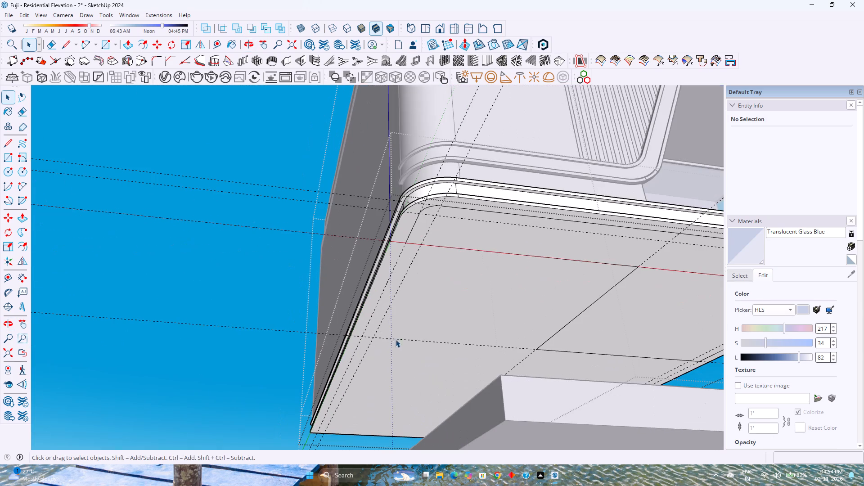
pyautogui.click(395, 242)
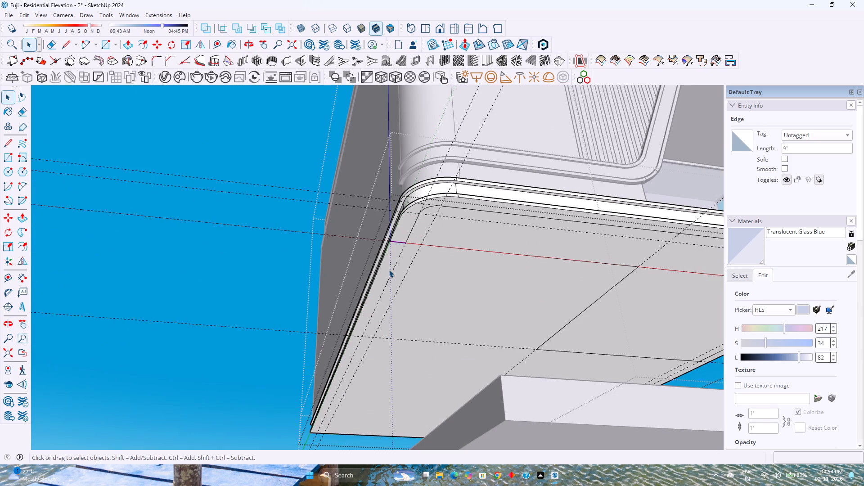
pyautogui.press('Delete')
# Select the enclosed underside face and offset its border 2 inches inward.
pyautogui.keyDown('shift'); pyautogui.moveTo(477, 280); pyautogui.dragTo(285, 299, button='middle'); pyautogui.keyUp('shift')
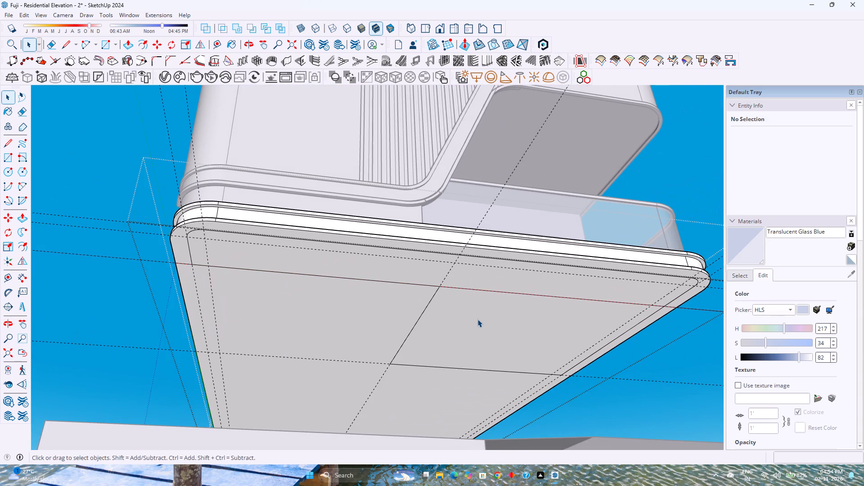
pyautogui.click(477, 319)
pyautogui.scroll(3, 477, 319)
pyautogui.keyDown('shift'); pyautogui.moveTo(473, 318); pyautogui.dragTo(492, 364, button='middle'); pyautogui.keyUp('shift')
pyautogui.scroll(-2, 473, 352)
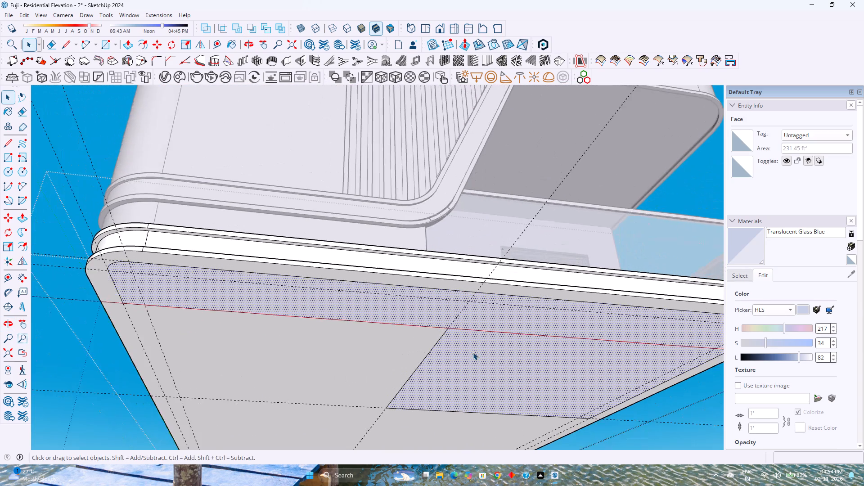
pyautogui.keyDown('shift'); pyautogui.moveTo(513, 358); pyautogui.dragTo(356, 349, button='middle'); pyautogui.keyUp('shift')
pyautogui.keyDown('shift'); pyautogui.middleClick(356, 349); pyautogui.keyUp('shift')
pyautogui.scroll(-2, 357, 351)
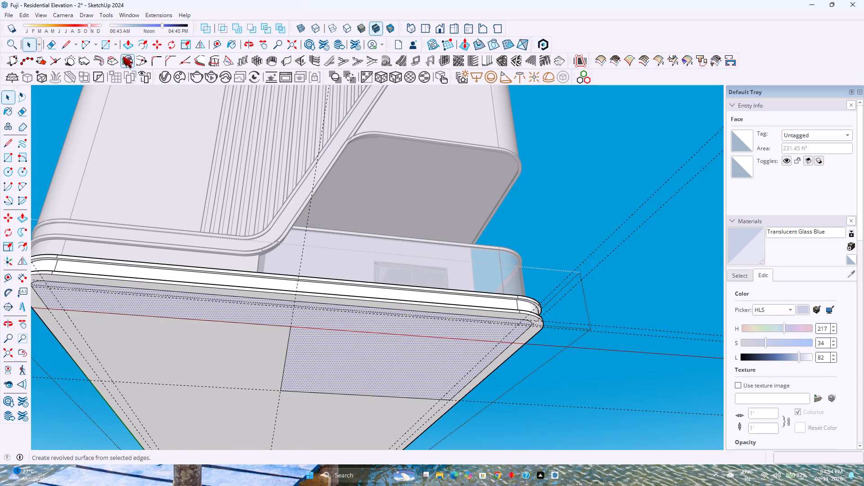
pyautogui.click(138, 50)
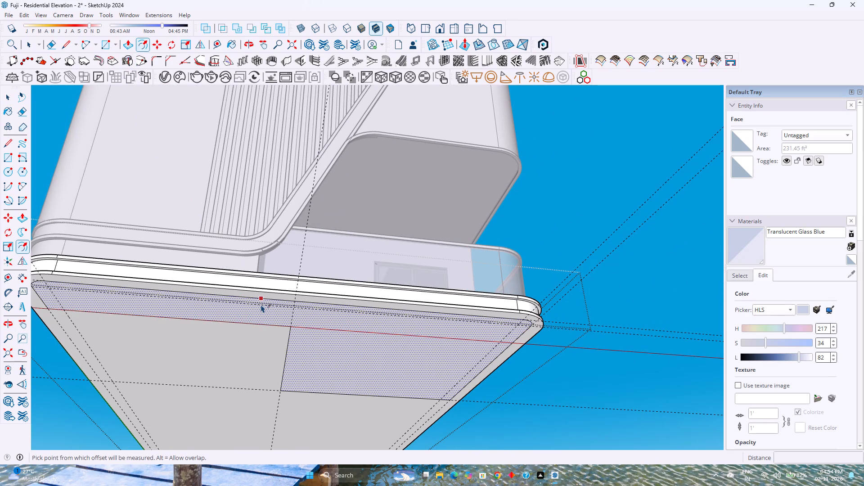
pyautogui.click(256, 300)
pyautogui.scroll(5, 259, 302)
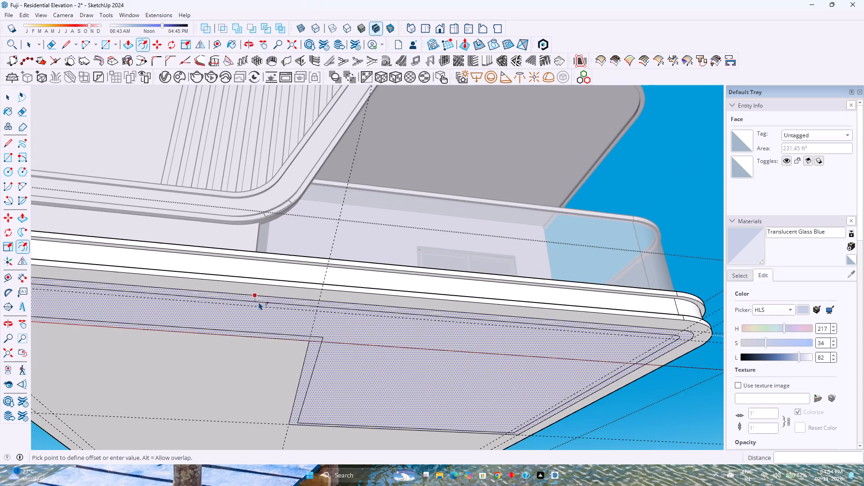
pyautogui.press('2')
pyautogui.press('Return')
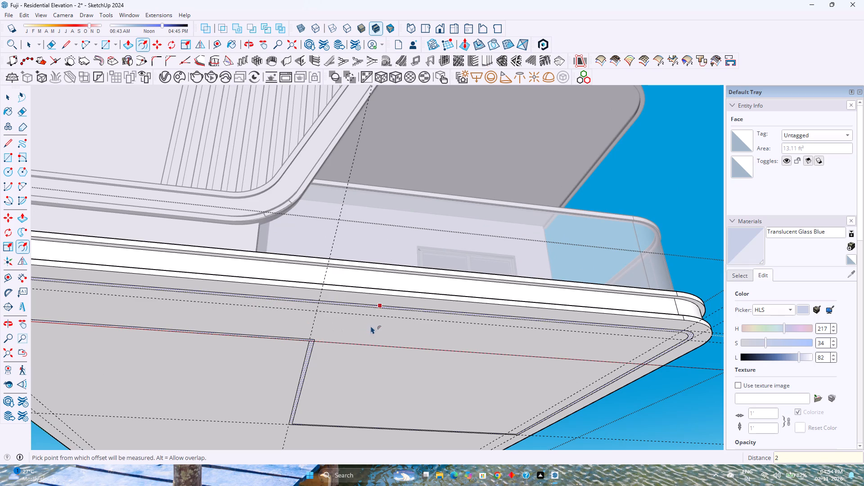
# Push the narrow 2-inch border strip 1 inch up into the slab.
pyautogui.press('p')
pyautogui.press('space')
pyautogui.scroll(3, 721, 339)
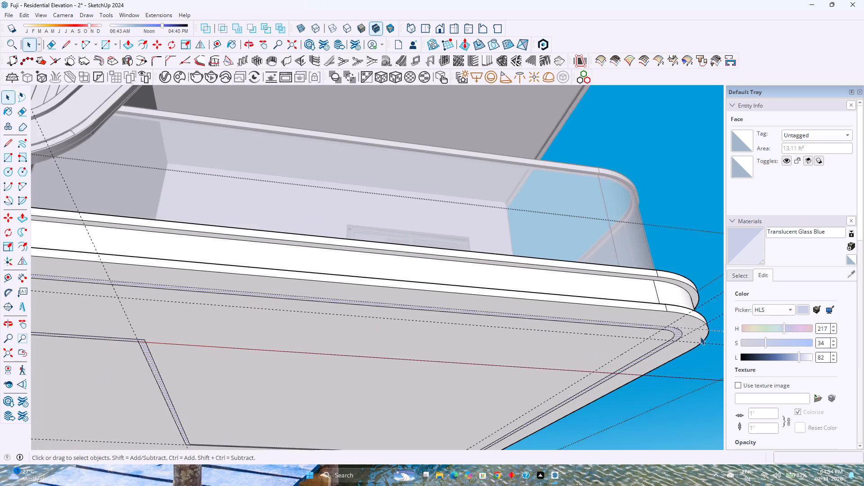
pyautogui.scroll(2, 700, 337)
pyautogui.press('p')
pyautogui.click(664, 329)
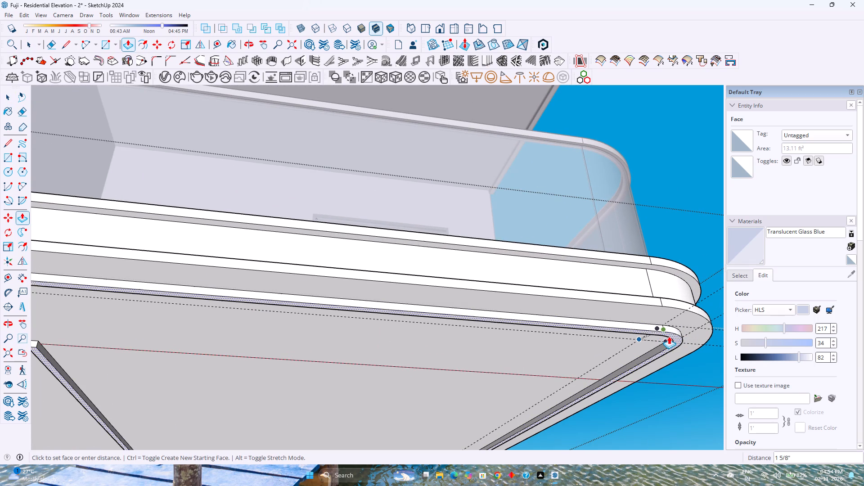
pyautogui.press('1')
pyautogui.press('Return')
# Push the large inner ceiling face 6 inches up into the slab and leave the group.
pyautogui.click(567, 352)
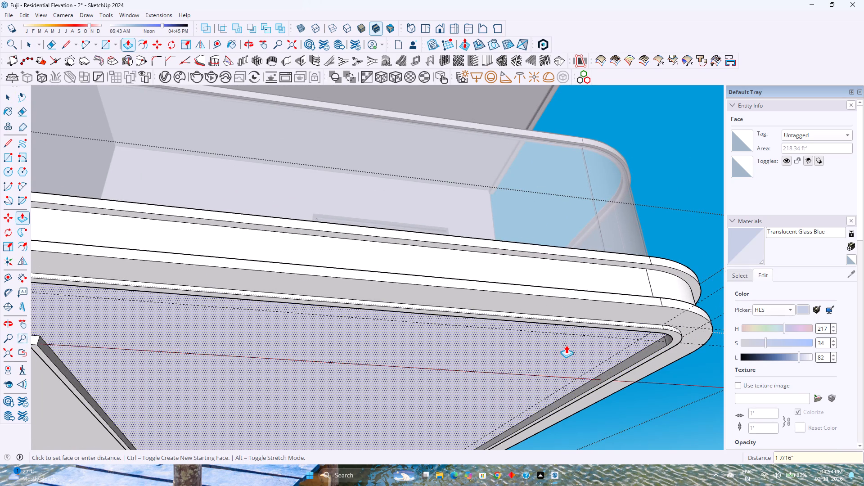
pyautogui.press('6')
pyautogui.press('Return')
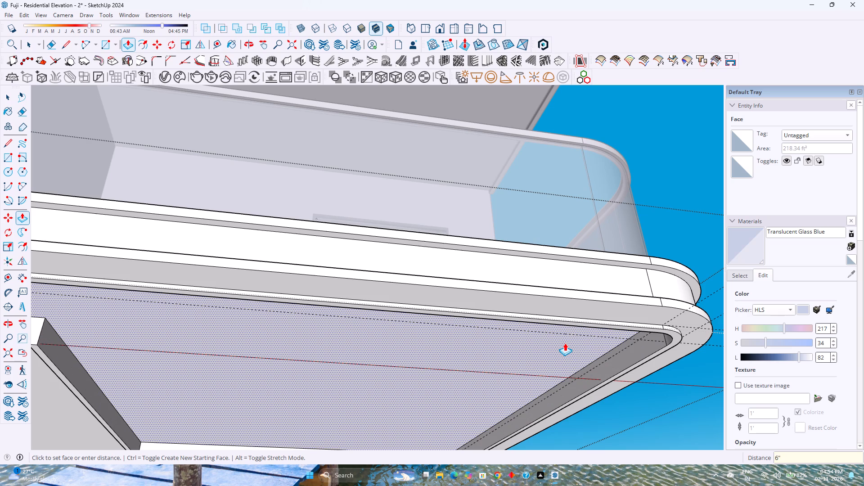
pyautogui.moveTo(565, 343); pyautogui.dragTo(459, 381, button='middle')
pyautogui.middleClick(459, 381)
pyautogui.press('space')
pyautogui.scroll(-1, 457, 372)
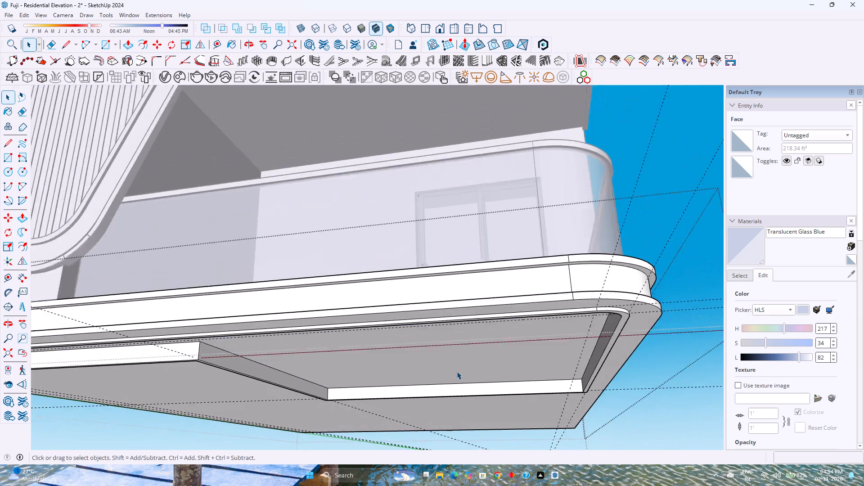
pyautogui.scroll(-2, 457, 371)
pyautogui.press('Escape')
pyautogui.scroll(-3, 457, 370)
# Delete all guides from the model.
pyautogui.click(22, 16)
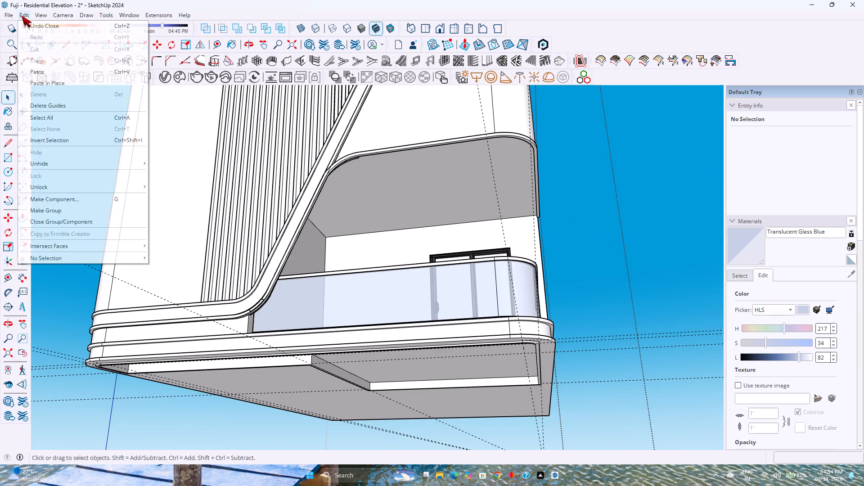
pyautogui.click(89, 109)
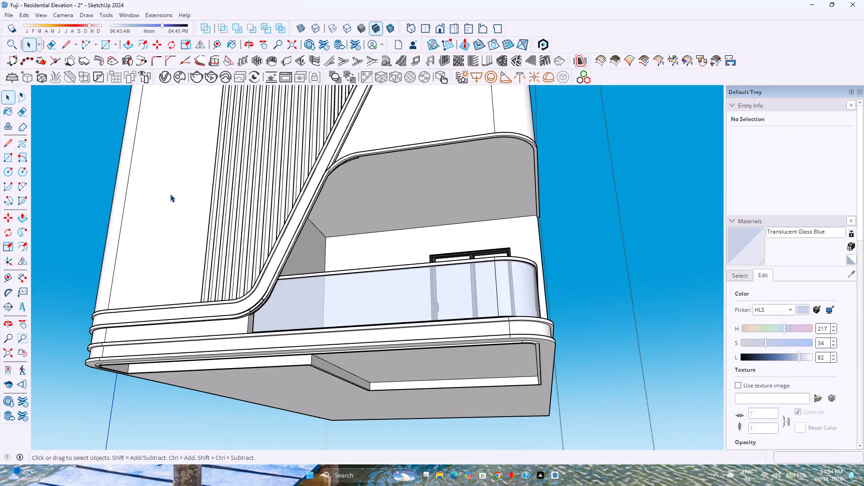
# Unhide all hidden parts of the house.
pyautogui.scroll(-1, 183, 199)
pyautogui.moveTo(190, 207); pyautogui.dragTo(223, 257, button='middle')
pyautogui.scroll(-5, 227, 253)
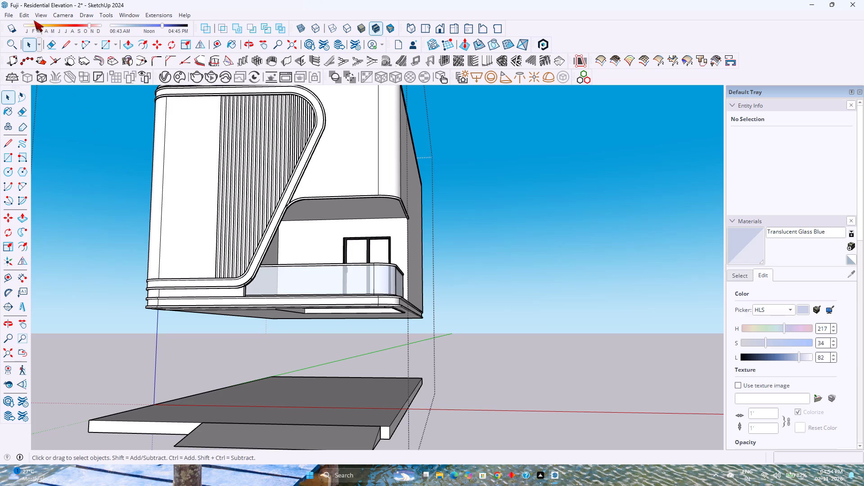
pyautogui.click(25, 15)
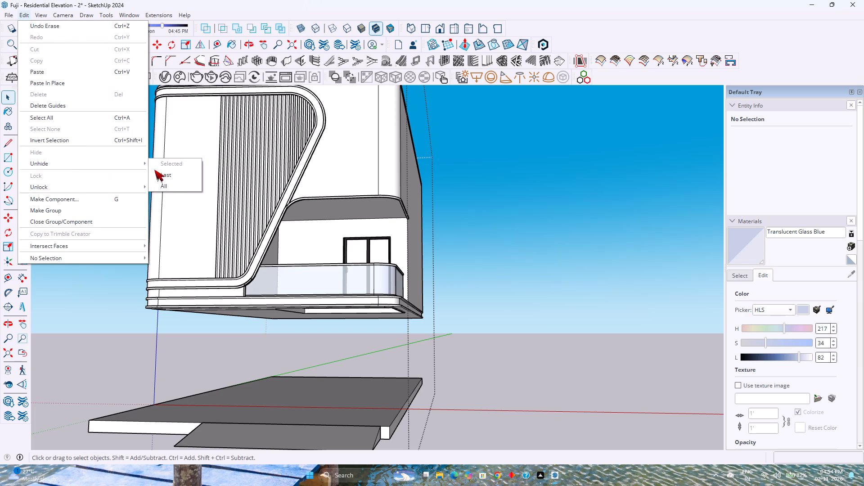
pyautogui.click(167, 183)
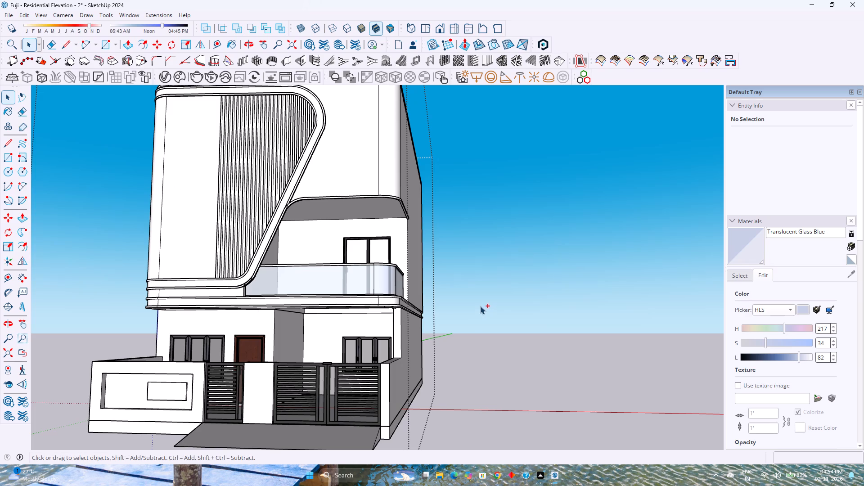
# Save the model.
pyautogui.hotkey('ctrl', 's')
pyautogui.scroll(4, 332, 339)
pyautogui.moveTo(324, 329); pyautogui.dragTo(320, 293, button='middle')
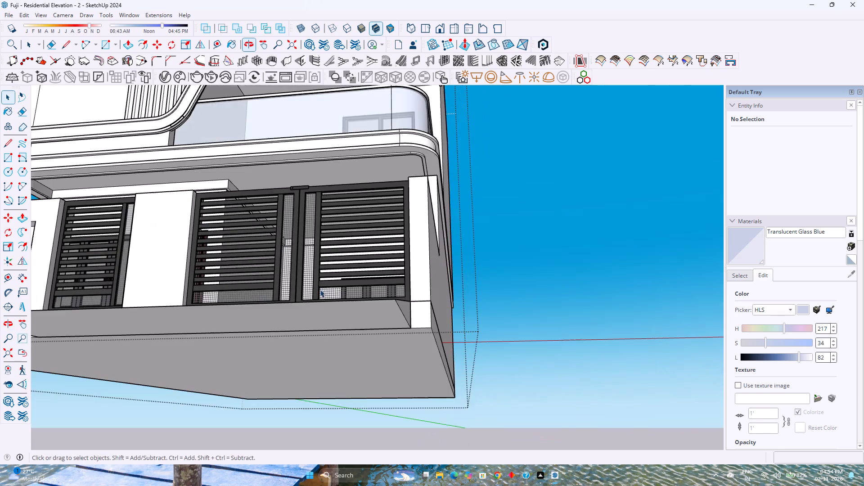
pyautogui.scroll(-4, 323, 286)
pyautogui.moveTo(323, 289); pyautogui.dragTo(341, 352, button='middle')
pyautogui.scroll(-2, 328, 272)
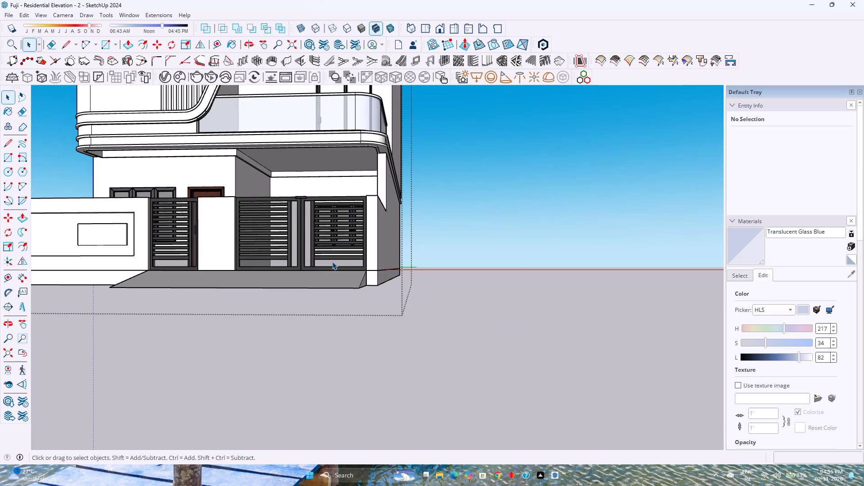
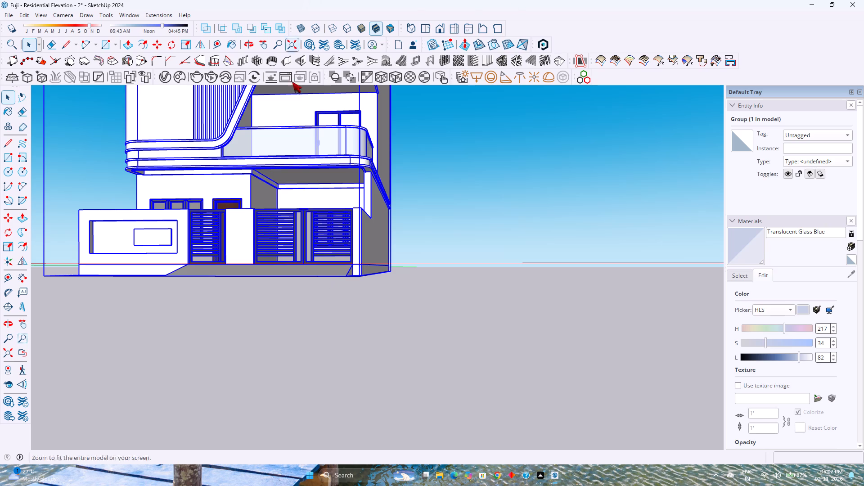
# Examine the front of the house model from raised and angled views, including the compound wall, gates and balcony.
pyautogui.scroll(-2, 333, 240)
pyautogui.scroll(4, 333, 240)
pyautogui.scroll(-3, 333, 240)
pyautogui.scroll(3, 333, 240)
pyautogui.moveTo(337, 247); pyautogui.dragTo(414, 335, button='middle')
pyautogui.scroll(-11, 417, 274)
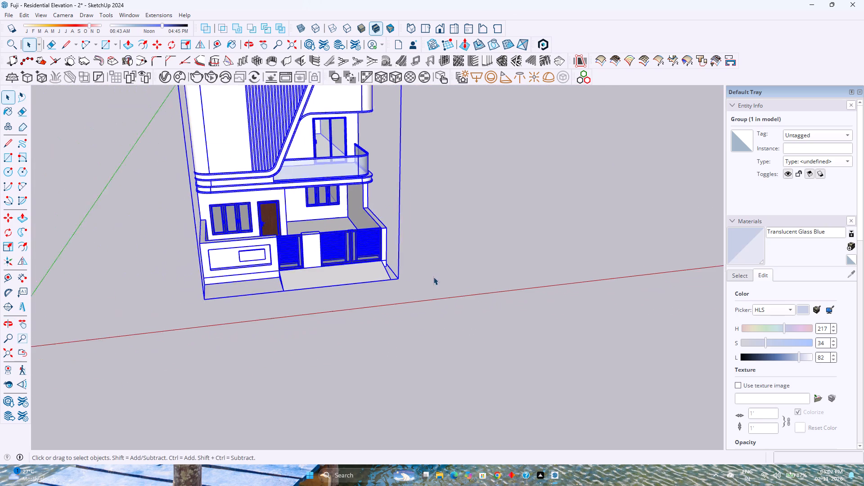
pyautogui.scroll(-2, 433, 277)
pyautogui.scroll(1, 252, 229)
pyautogui.moveTo(233, 214); pyautogui.dragTo(145, 203, button='middle')
pyautogui.scroll(1, 126, 191)
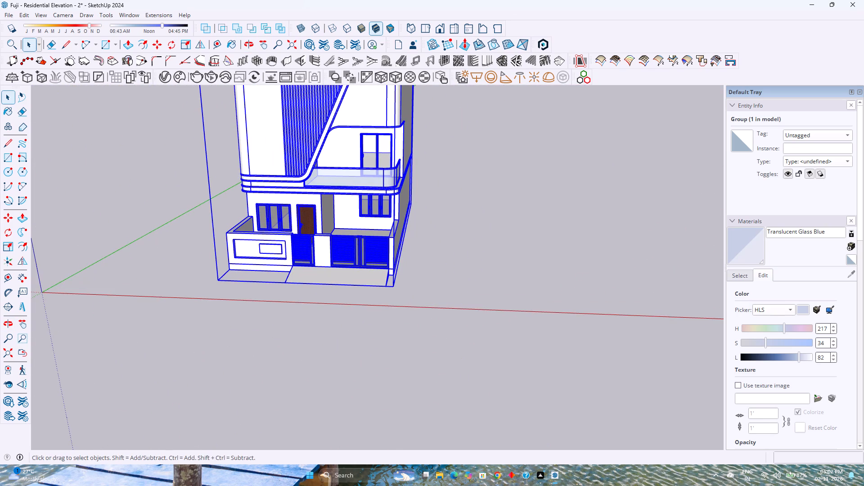
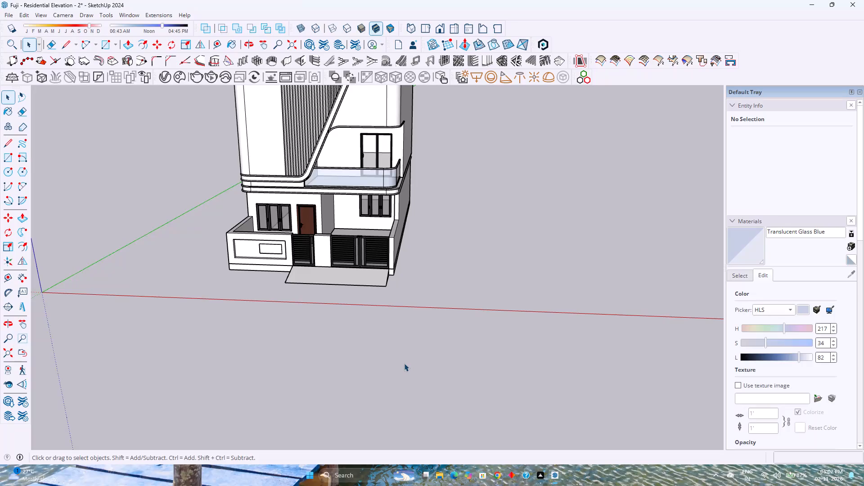
# Examine both side walls of the house model, including the balcony, the curved facade frame and the roof parapet.
pyautogui.scroll(4, 400, 325)
pyautogui.scroll(-1, 408, 315)
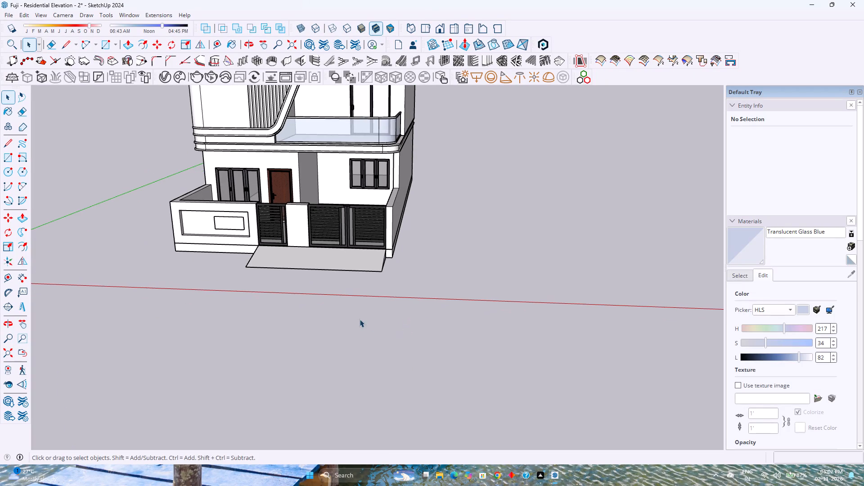
pyautogui.click(438, 24)
pyautogui.moveTo(527, 219); pyautogui.dragTo(337, 265, button='middle')
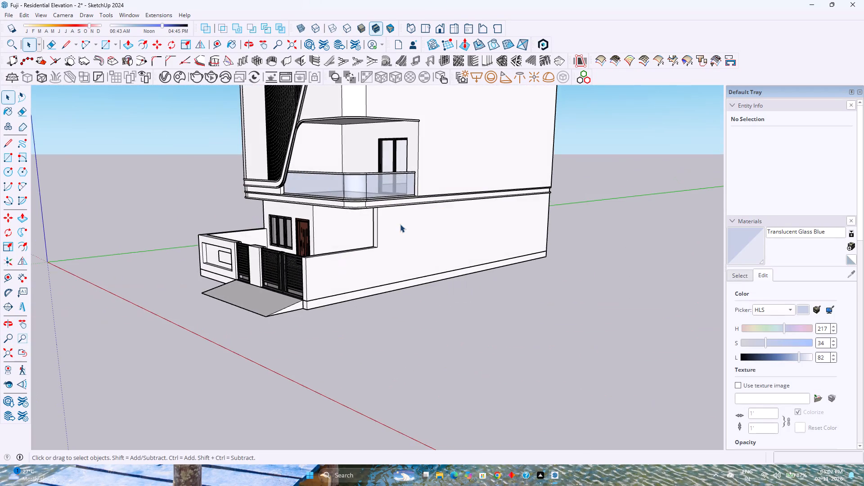
pyautogui.scroll(-10, 404, 223)
pyautogui.scroll(8, 515, 118)
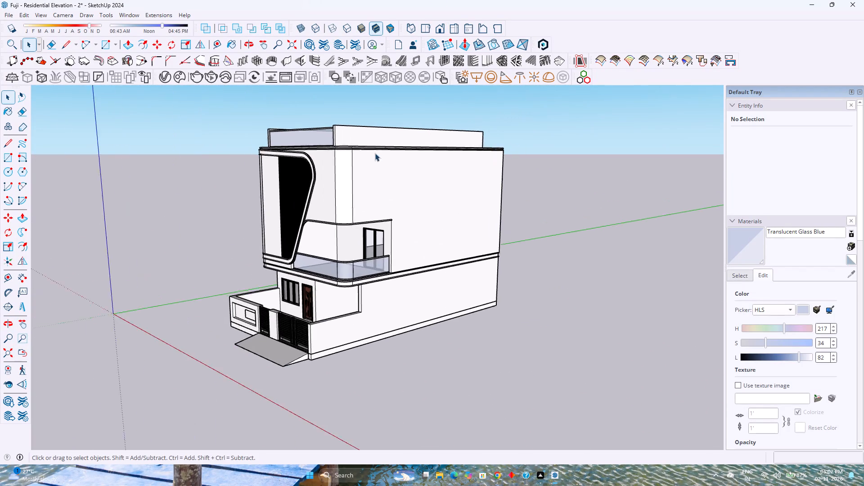
pyautogui.scroll(1, 375, 153)
pyautogui.scroll(2, 246, 167)
pyautogui.moveTo(244, 239); pyautogui.dragTo(361, 219, button='middle')
pyautogui.moveTo(372, 217); pyautogui.dragTo(473, 210, button='middle')
pyautogui.moveTo(488, 210); pyautogui.dragTo(493, 211, button='middle')
pyautogui.moveTo(499, 211); pyautogui.dragTo(620, 228, button='middle')
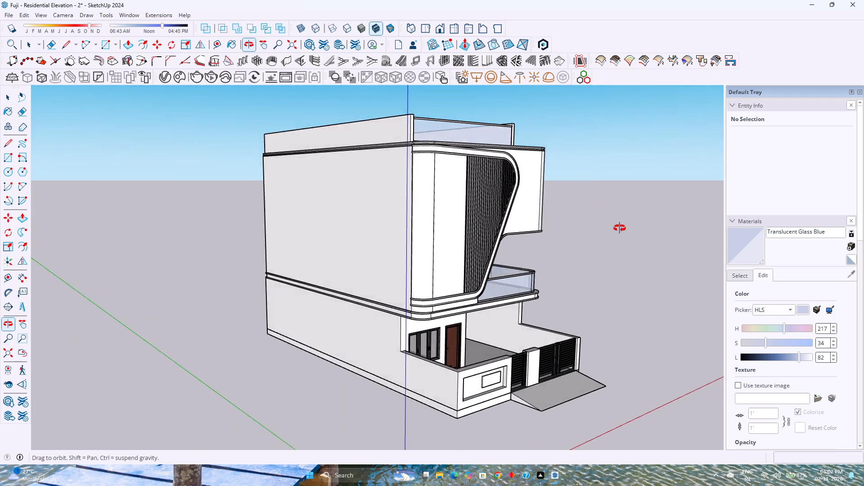
pyautogui.moveTo(620, 228); pyautogui.dragTo(301, 216, button='middle')
pyautogui.scroll(2, 240, 216)
pyautogui.moveTo(240, 216); pyautogui.dragTo(346, 216, button='middle')
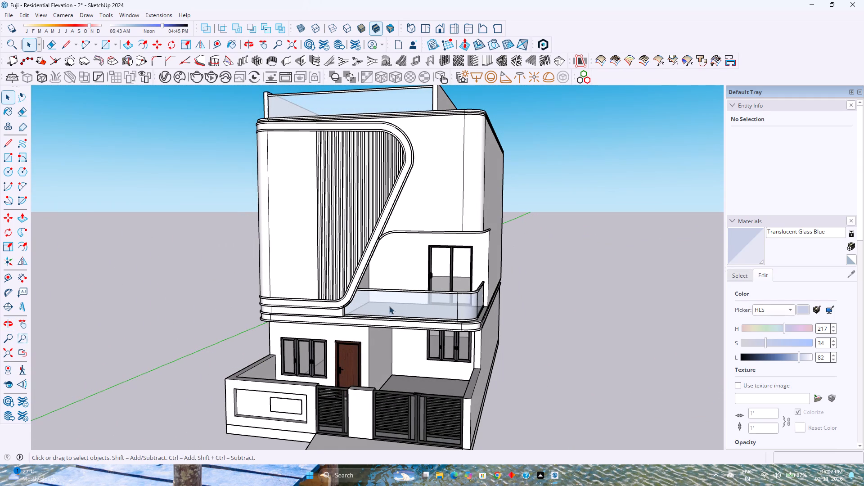
# Examine the front facade of the house from close, full-height and low ground-level views, including the louvres, balcony and gates.
pyautogui.scroll(-1, 389, 305)
pyautogui.scroll(4, 376, 296)
pyautogui.scroll(-4, 376, 296)
pyautogui.scroll(1, 375, 296)
pyautogui.middleClick(375, 296)
pyautogui.moveTo(375, 295); pyautogui.dragTo(380, 264, button='middle')
pyautogui.middleClick(382, 252)
pyautogui.middleClick(382, 249)
pyautogui.scroll(-1, 384, 251)
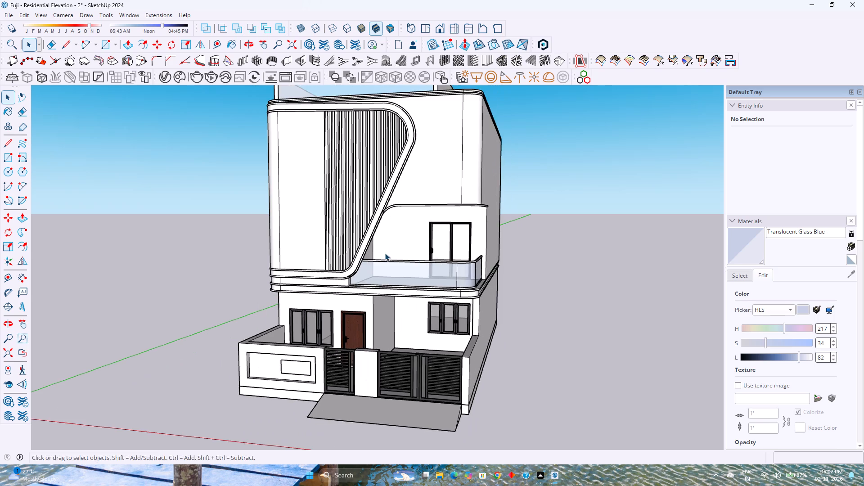
pyautogui.moveTo(403, 317); pyautogui.dragTo(487, 301, button='middle')
pyautogui.scroll(-3, 518, 364)
pyautogui.moveTo(513, 367); pyautogui.dragTo(502, 366, button='middle')
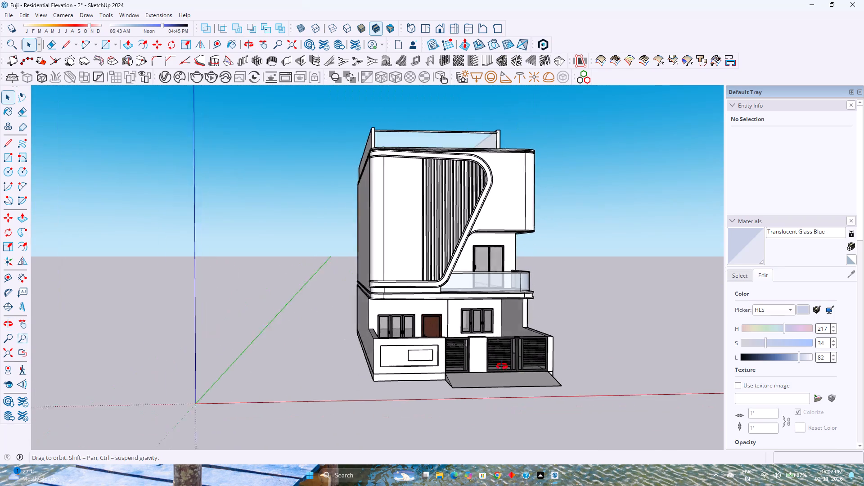
pyautogui.moveTo(502, 366); pyautogui.dragTo(456, 332, button='middle')
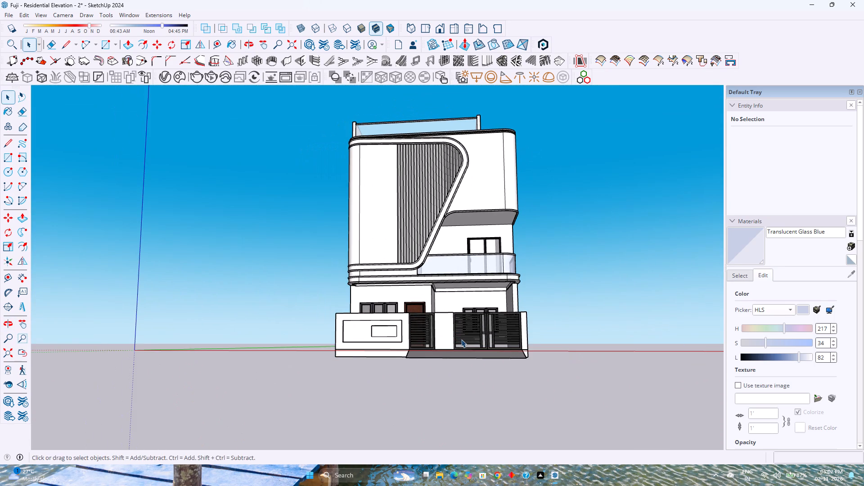
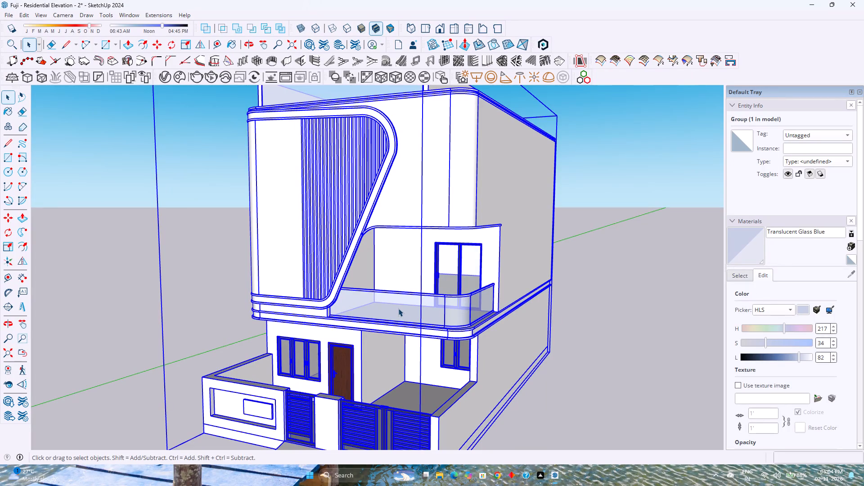
# Open the house group for editing.
pyautogui.doubleClick(398, 308)
pyautogui.scroll(-3, 391, 322)
pyautogui.moveTo(387, 362); pyautogui.dragTo(380, 316, button='middle')
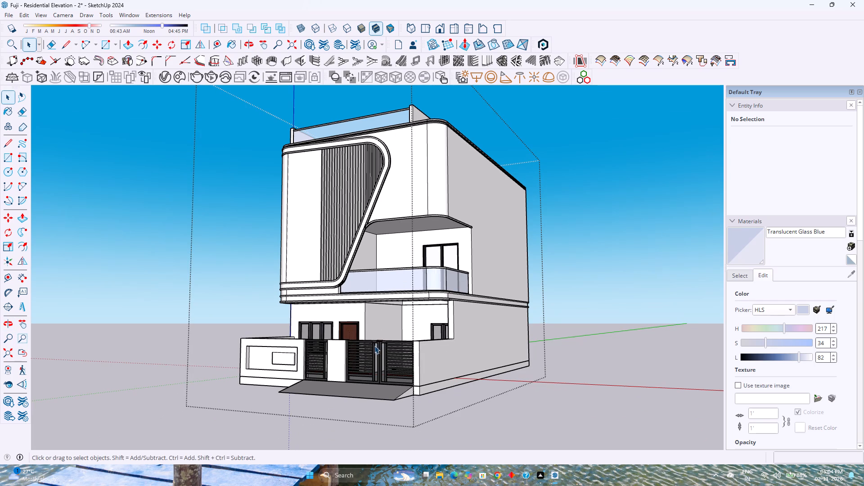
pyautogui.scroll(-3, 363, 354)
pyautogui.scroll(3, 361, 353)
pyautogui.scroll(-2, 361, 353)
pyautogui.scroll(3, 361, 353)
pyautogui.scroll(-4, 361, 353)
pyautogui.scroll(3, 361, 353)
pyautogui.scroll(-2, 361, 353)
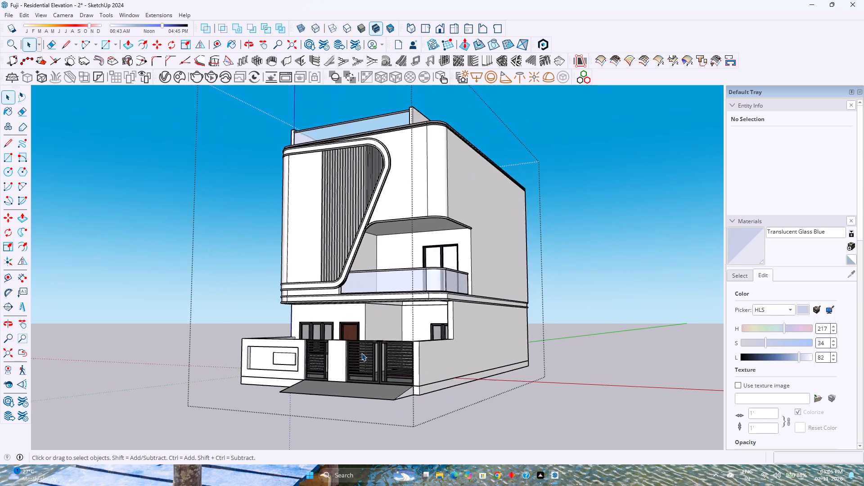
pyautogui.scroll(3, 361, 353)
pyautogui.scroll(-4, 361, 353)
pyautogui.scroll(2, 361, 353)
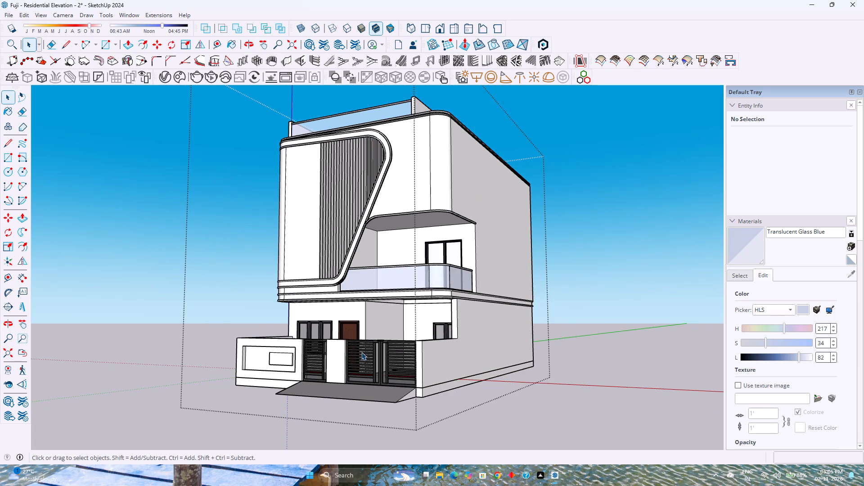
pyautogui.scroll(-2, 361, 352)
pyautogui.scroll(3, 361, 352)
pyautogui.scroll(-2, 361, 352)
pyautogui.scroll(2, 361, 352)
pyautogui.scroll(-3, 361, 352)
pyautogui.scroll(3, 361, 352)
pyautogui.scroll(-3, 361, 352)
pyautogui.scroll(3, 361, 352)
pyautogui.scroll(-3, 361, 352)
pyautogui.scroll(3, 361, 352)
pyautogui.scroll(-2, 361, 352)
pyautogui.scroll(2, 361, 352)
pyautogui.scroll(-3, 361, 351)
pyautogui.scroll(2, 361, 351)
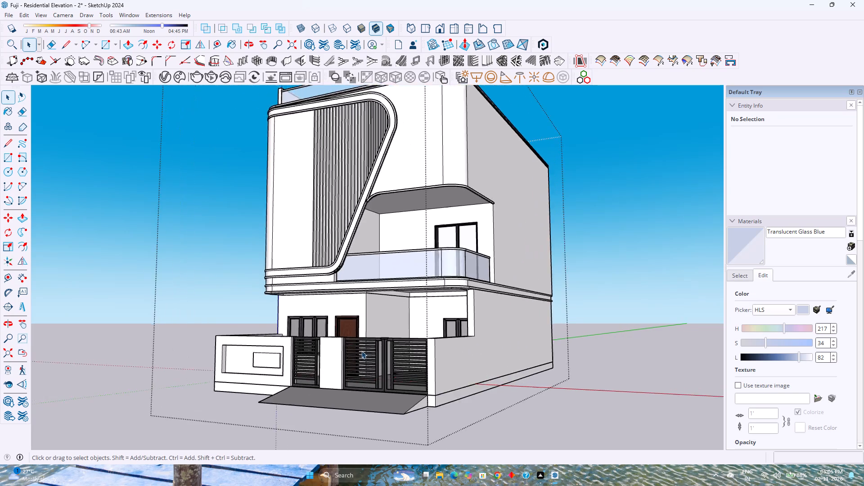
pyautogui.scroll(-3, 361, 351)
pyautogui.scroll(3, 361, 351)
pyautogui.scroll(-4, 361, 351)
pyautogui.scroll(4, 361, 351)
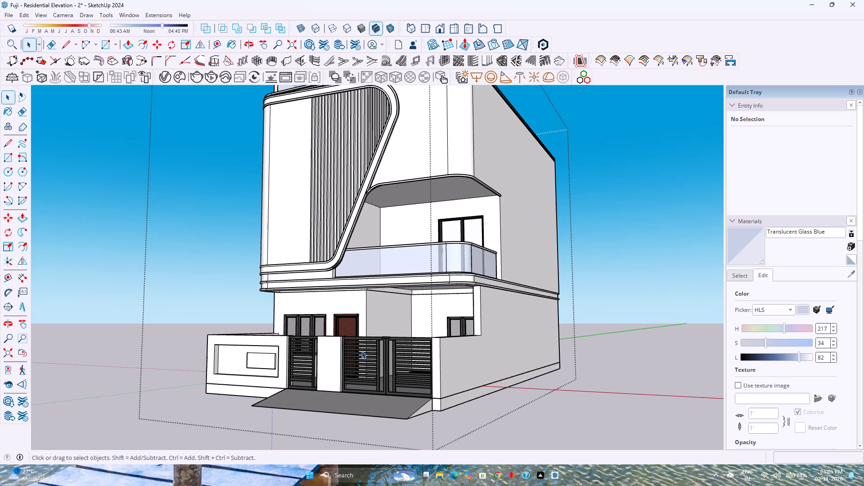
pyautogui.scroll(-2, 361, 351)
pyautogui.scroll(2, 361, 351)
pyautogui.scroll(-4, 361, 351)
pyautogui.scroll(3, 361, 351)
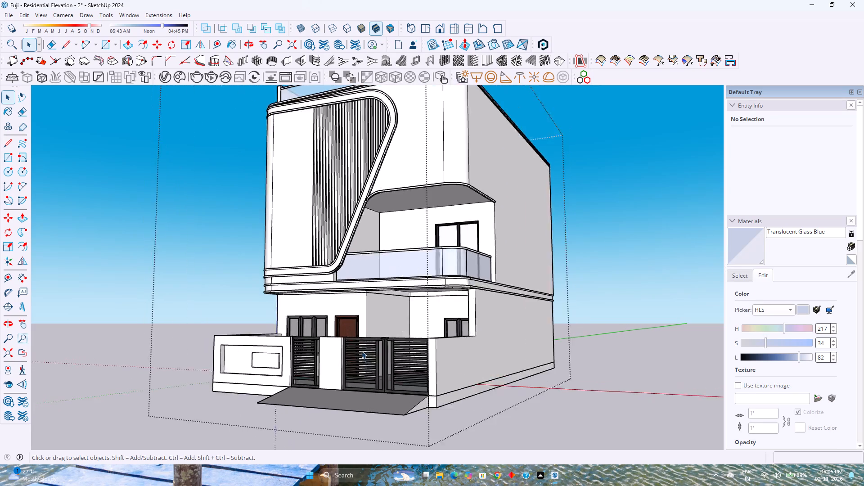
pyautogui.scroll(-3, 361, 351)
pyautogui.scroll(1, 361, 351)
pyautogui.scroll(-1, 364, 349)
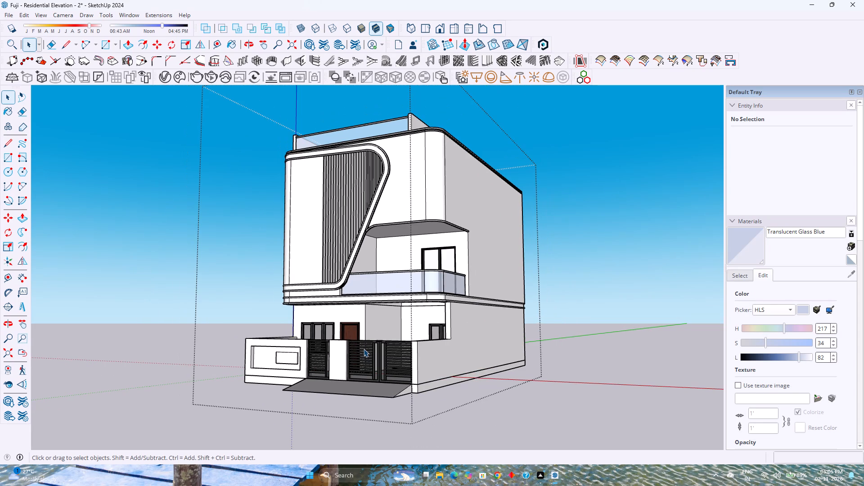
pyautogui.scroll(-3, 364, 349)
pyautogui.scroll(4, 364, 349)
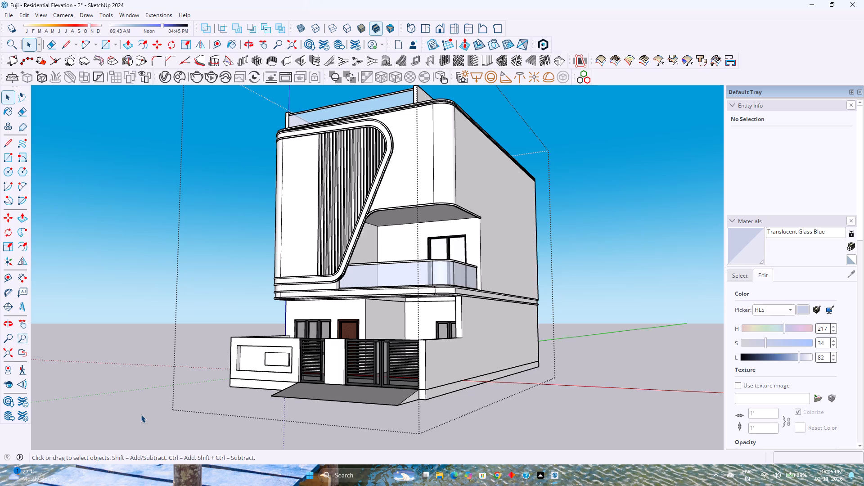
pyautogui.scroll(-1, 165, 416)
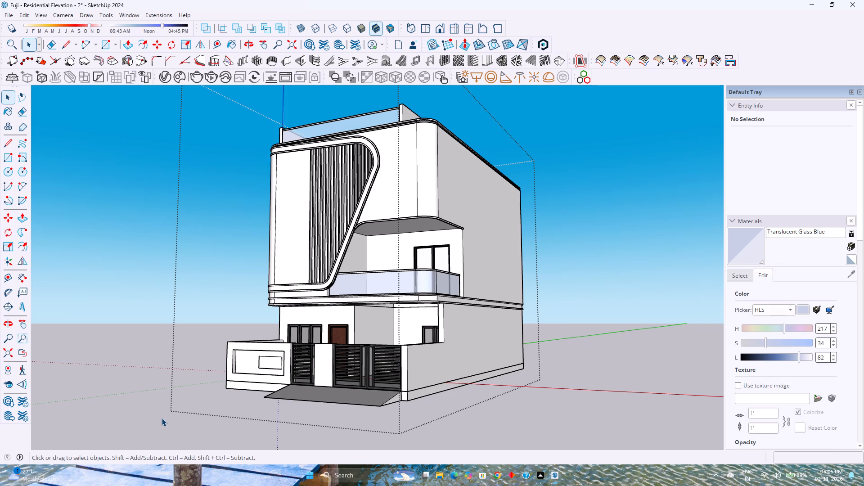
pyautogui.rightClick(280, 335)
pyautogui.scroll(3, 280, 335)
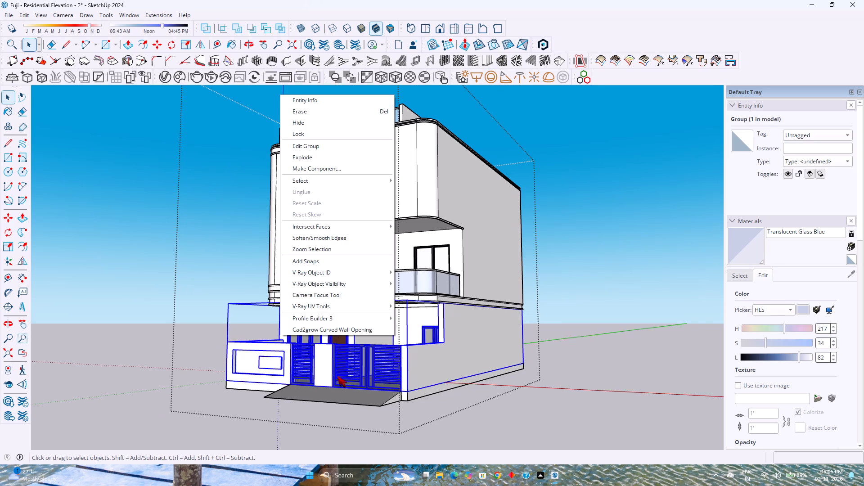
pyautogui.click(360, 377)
# Open the group of the floor slab band beneath the balcony for editing.
pyautogui.scroll(3, 357, 375)
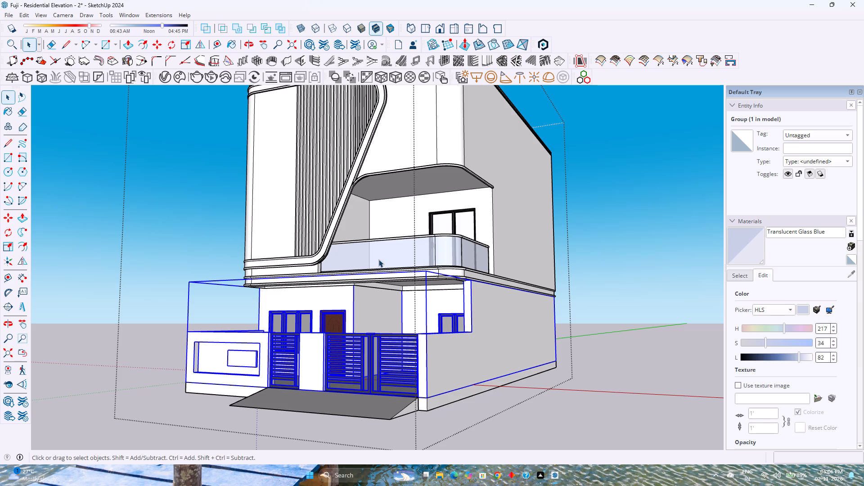
pyautogui.doubleClick(306, 276)
# Copy the slab's underside ceiling face with its edges 30' along the red axis, clear of the house.
pyautogui.scroll(7, 306, 275)
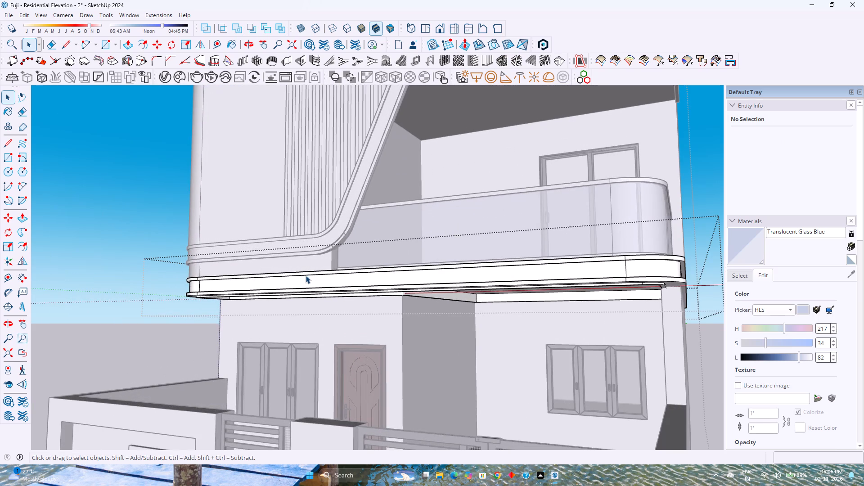
pyautogui.scroll(4, 319, 278)
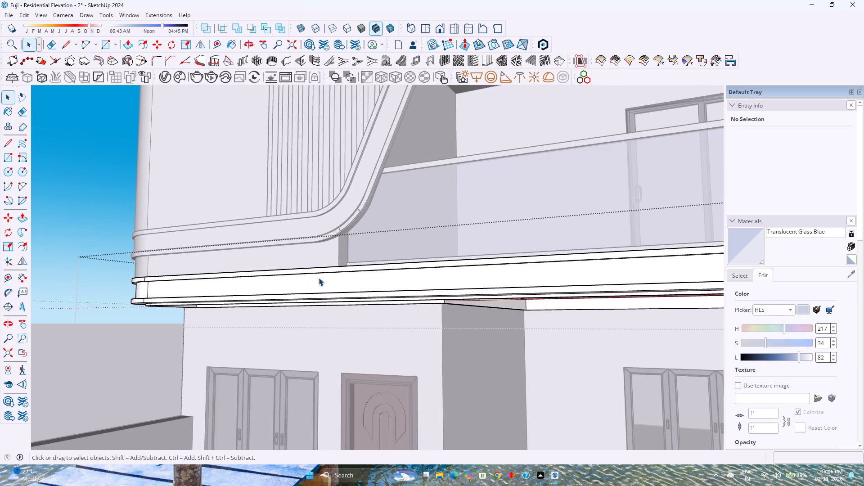
pyautogui.moveTo(319, 278); pyautogui.dragTo(289, 301, button='middle')
pyautogui.scroll(-7, 289, 301)
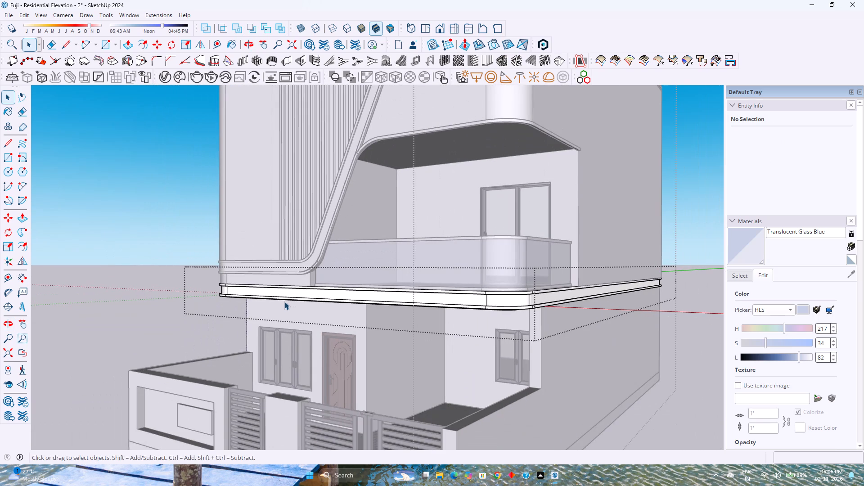
pyautogui.scroll(1, 281, 303)
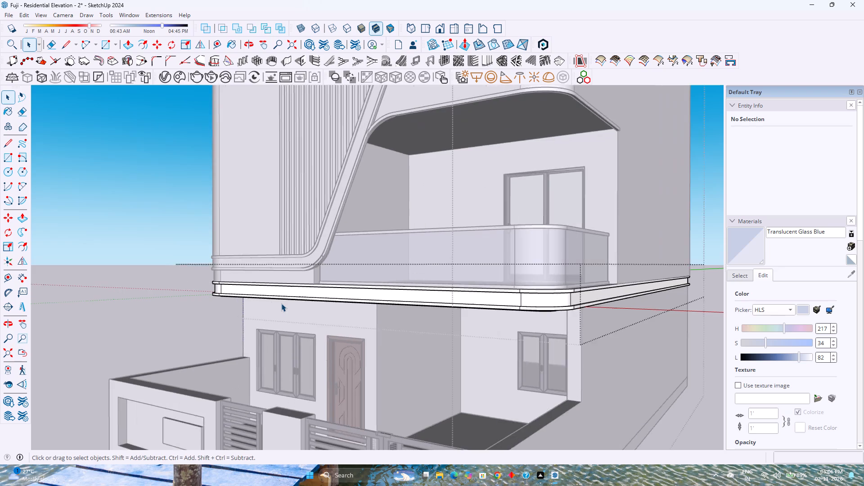
pyautogui.moveTo(282, 303); pyautogui.dragTo(292, 278, button='middle')
pyautogui.moveTo(292, 278); pyautogui.dragTo(303, 252, button='middle')
pyautogui.scroll(9, 295, 187)
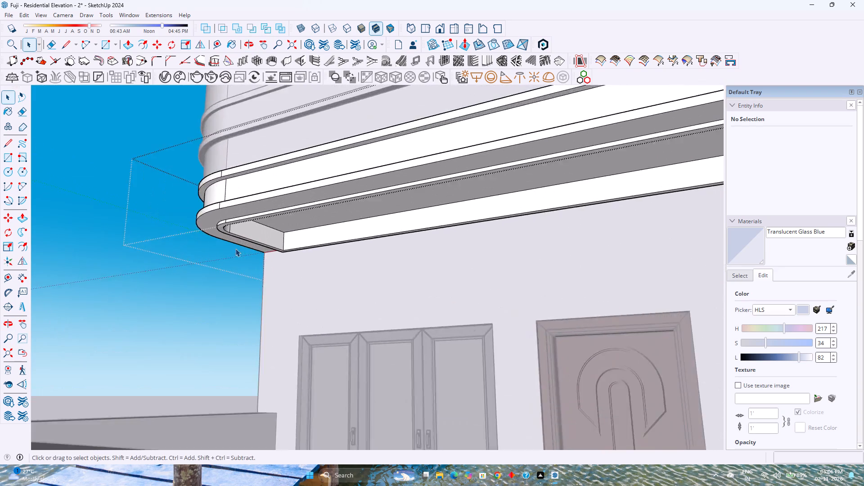
pyautogui.scroll(2, 235, 248)
pyautogui.moveTo(233, 244); pyautogui.dragTo(293, 260, button='middle')
pyautogui.middleClick(293, 260)
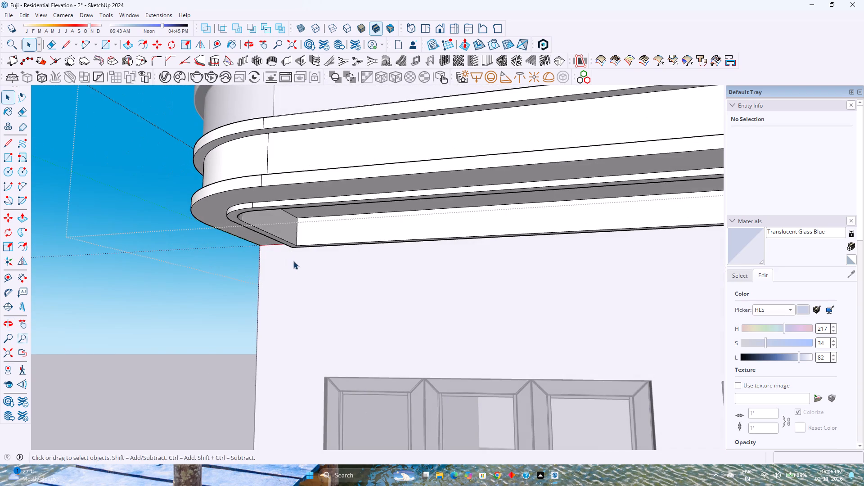
pyautogui.keyDown('shift'); pyautogui.moveTo(304, 261); pyautogui.dragTo(64, 302, button='middle'); pyautogui.keyUp('shift')
pyautogui.scroll(-4, 64, 302)
pyautogui.keyDown('shift'); pyautogui.moveTo(331, 287); pyautogui.dragTo(79, 319, button='middle'); pyautogui.keyUp('shift')
pyautogui.scroll(-3, 85, 319)
pyautogui.keyDown('shift'); pyautogui.moveTo(257, 347); pyautogui.dragTo(219, 294, button='middle'); pyautogui.keyUp('shift')
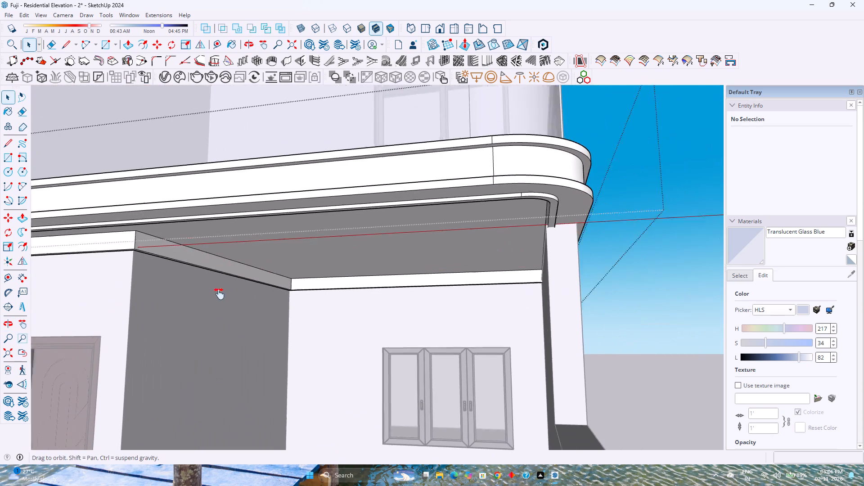
pyautogui.keyDown('shift'); pyautogui.moveTo(219, 294); pyautogui.dragTo(216, 292, button='middle'); pyautogui.keyUp('shift')
pyautogui.doubleClick(324, 229)
pyautogui.moveTo(306, 276); pyautogui.dragTo(325, 267, button='middle')
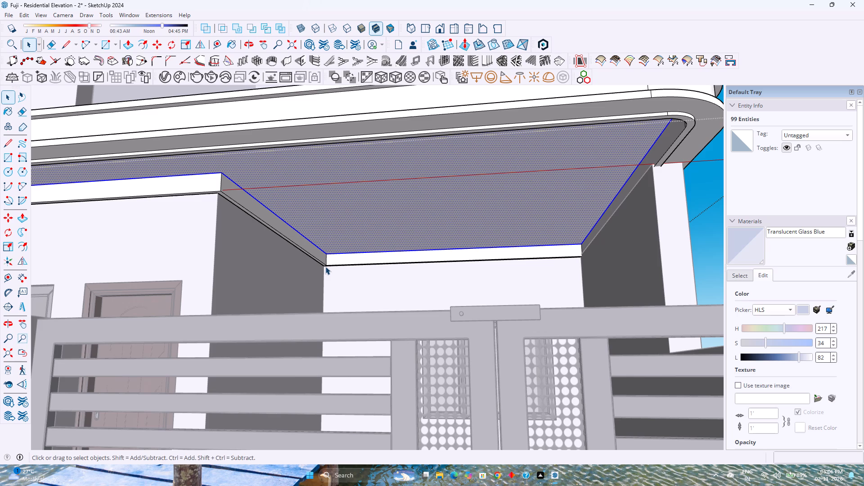
pyautogui.press('m')
pyautogui.click(325, 256)
pyautogui.scroll(-4, 424, 256)
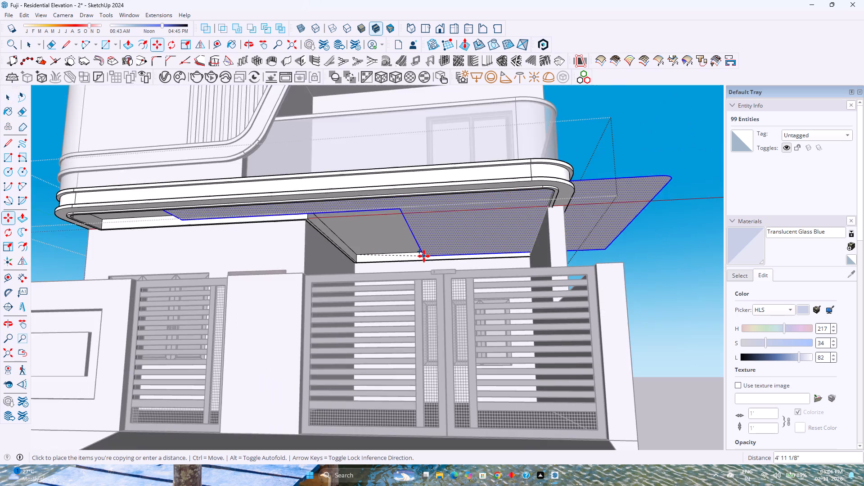
pyautogui.keyDown('shift'); pyautogui.moveTo(425, 256); pyautogui.dragTo(264, 295, button='middle'); pyautogui.keyUp('shift')
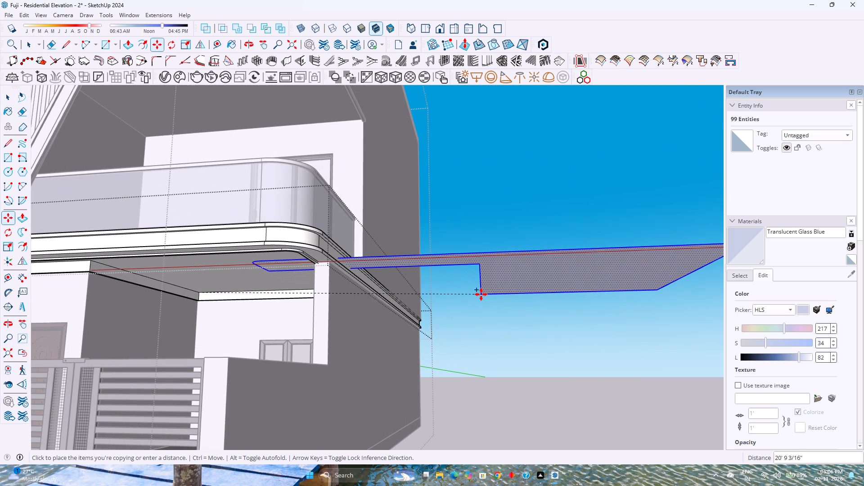
pyautogui.press('Right')
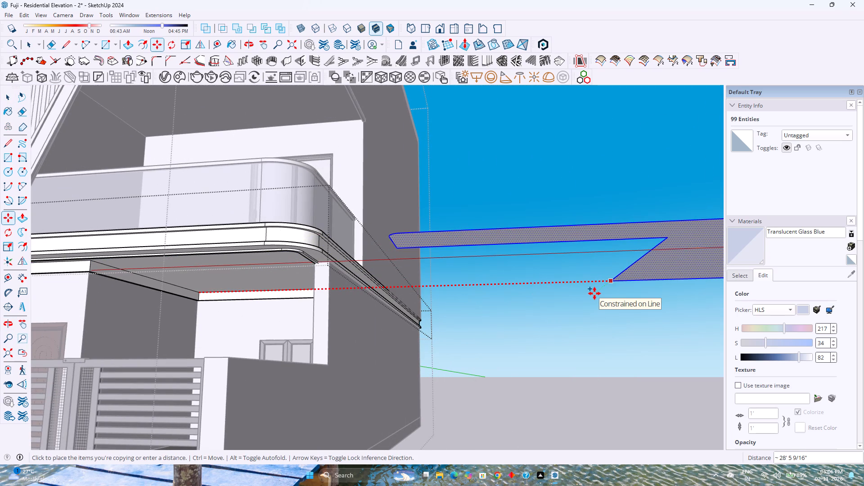
pyautogui.write("30'")
pyautogui.press('Return')
pyautogui.scroll(-2, 596, 293)
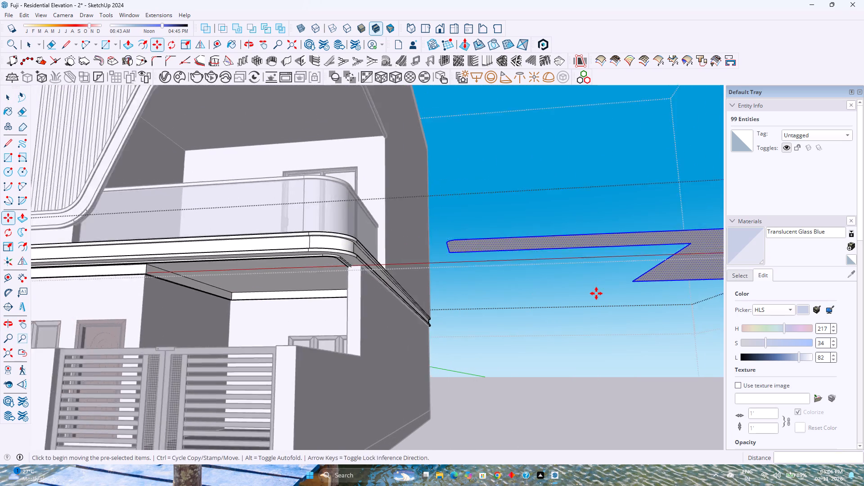
# Make the copied ceiling face a group and open that group for editing.
pyautogui.keyDown('shift'); pyautogui.moveTo(596, 293); pyautogui.dragTo(419, 301, button='middle'); pyautogui.keyUp('shift')
pyautogui.rightClick(481, 288)
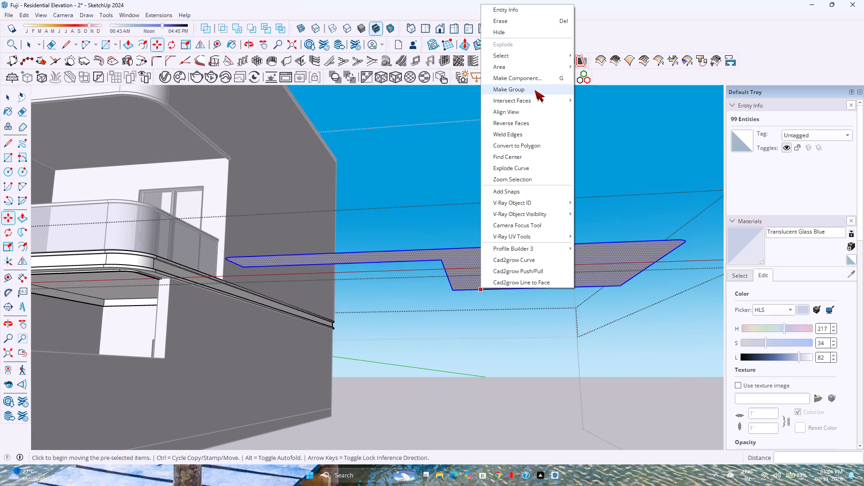
pyautogui.click(535, 90)
pyautogui.press('space')
pyautogui.doubleClick(500, 270)
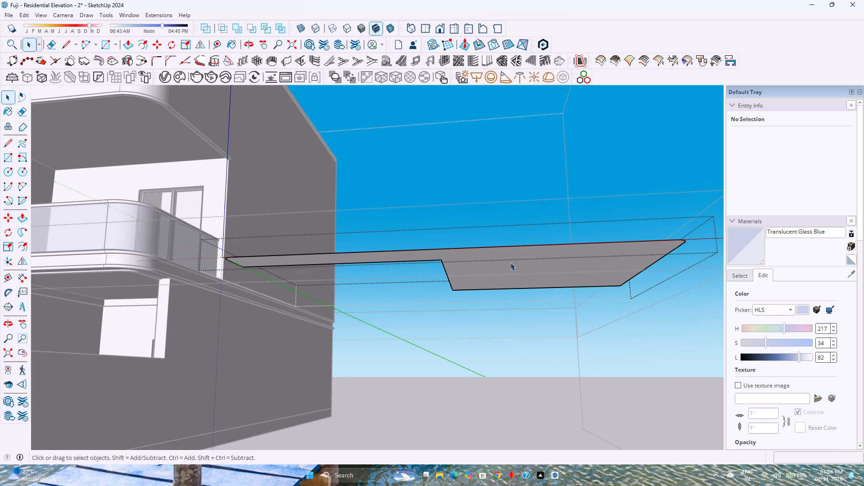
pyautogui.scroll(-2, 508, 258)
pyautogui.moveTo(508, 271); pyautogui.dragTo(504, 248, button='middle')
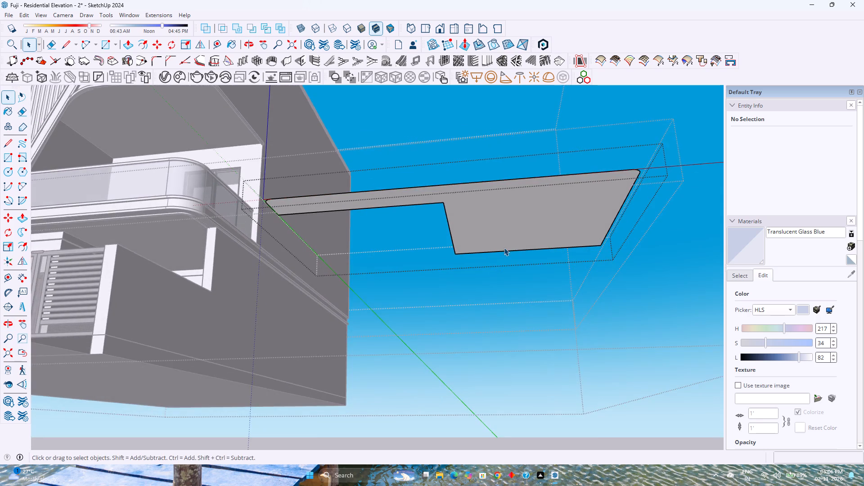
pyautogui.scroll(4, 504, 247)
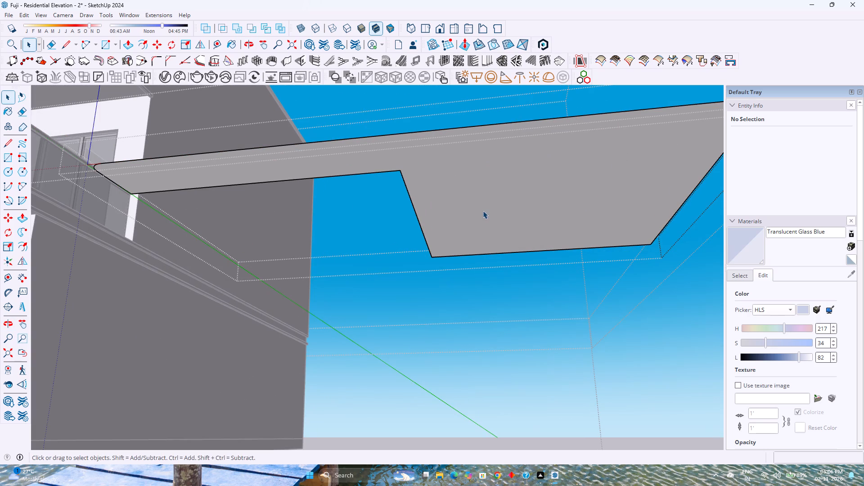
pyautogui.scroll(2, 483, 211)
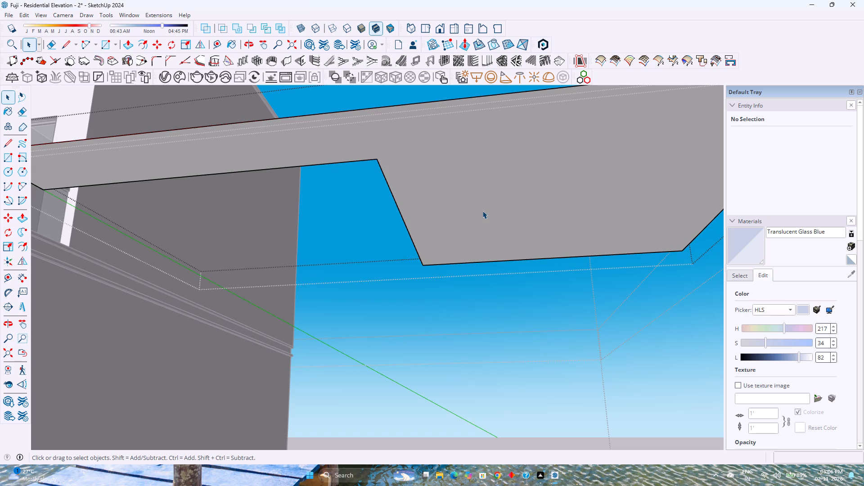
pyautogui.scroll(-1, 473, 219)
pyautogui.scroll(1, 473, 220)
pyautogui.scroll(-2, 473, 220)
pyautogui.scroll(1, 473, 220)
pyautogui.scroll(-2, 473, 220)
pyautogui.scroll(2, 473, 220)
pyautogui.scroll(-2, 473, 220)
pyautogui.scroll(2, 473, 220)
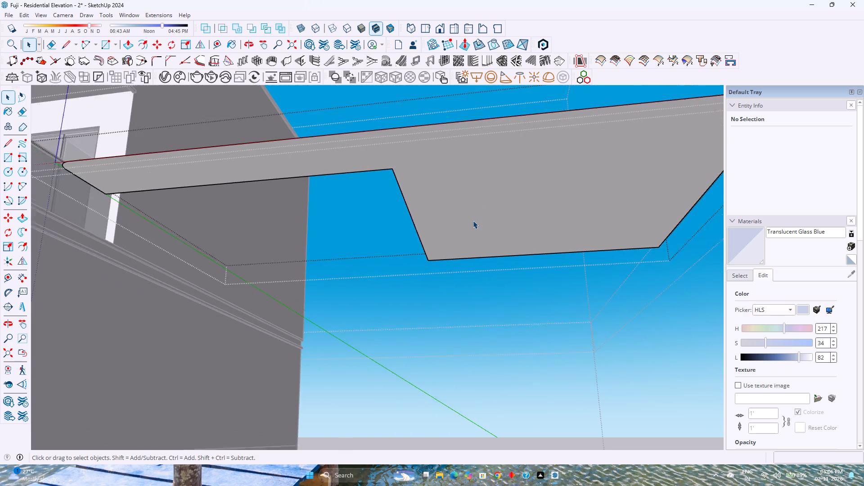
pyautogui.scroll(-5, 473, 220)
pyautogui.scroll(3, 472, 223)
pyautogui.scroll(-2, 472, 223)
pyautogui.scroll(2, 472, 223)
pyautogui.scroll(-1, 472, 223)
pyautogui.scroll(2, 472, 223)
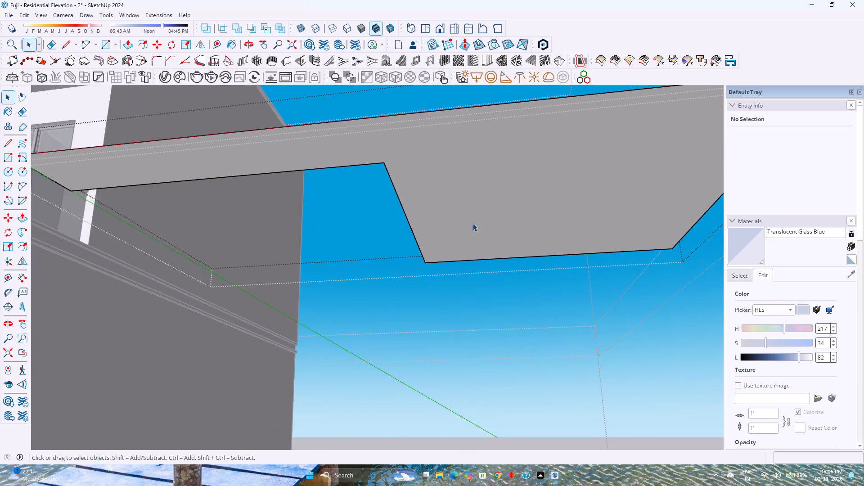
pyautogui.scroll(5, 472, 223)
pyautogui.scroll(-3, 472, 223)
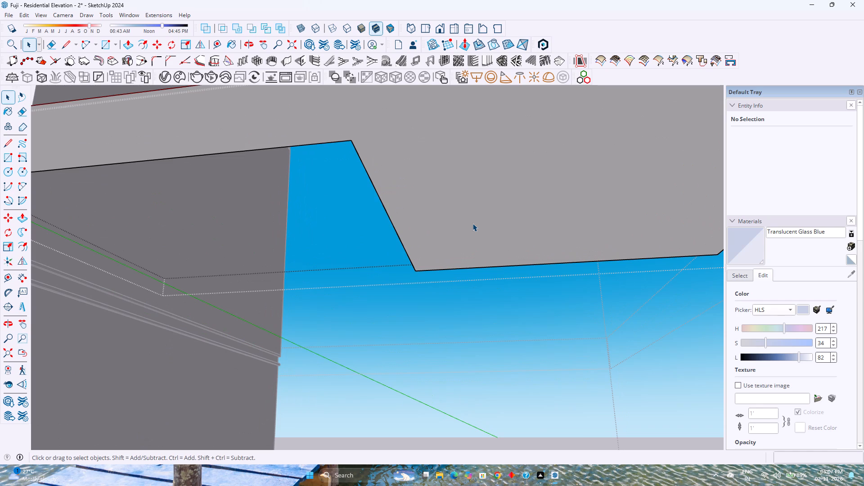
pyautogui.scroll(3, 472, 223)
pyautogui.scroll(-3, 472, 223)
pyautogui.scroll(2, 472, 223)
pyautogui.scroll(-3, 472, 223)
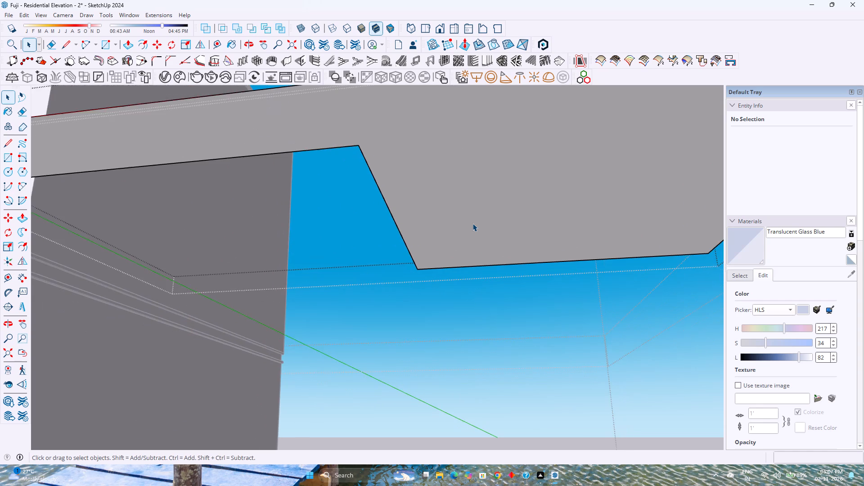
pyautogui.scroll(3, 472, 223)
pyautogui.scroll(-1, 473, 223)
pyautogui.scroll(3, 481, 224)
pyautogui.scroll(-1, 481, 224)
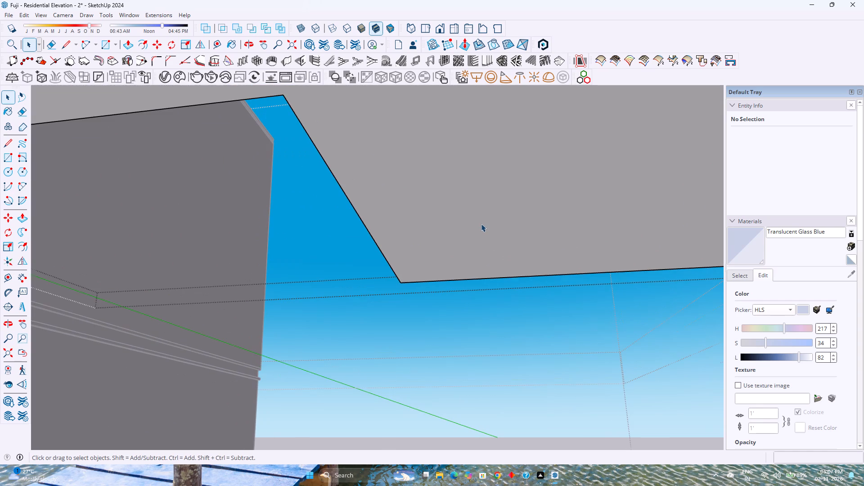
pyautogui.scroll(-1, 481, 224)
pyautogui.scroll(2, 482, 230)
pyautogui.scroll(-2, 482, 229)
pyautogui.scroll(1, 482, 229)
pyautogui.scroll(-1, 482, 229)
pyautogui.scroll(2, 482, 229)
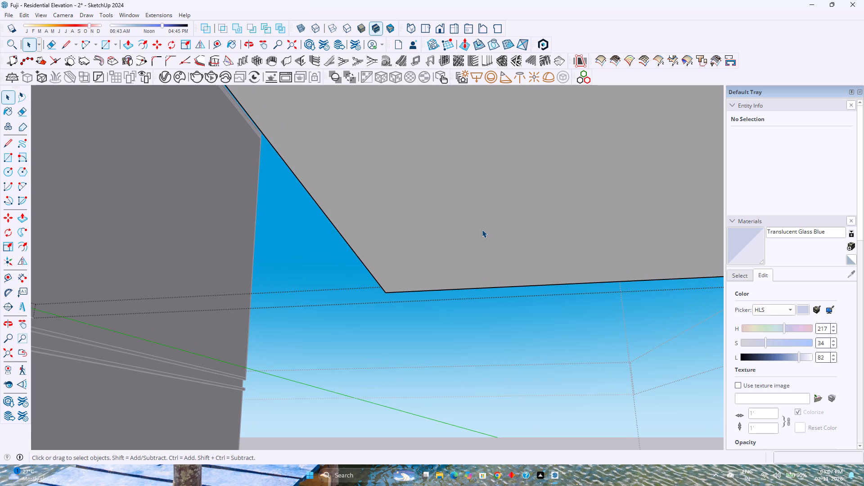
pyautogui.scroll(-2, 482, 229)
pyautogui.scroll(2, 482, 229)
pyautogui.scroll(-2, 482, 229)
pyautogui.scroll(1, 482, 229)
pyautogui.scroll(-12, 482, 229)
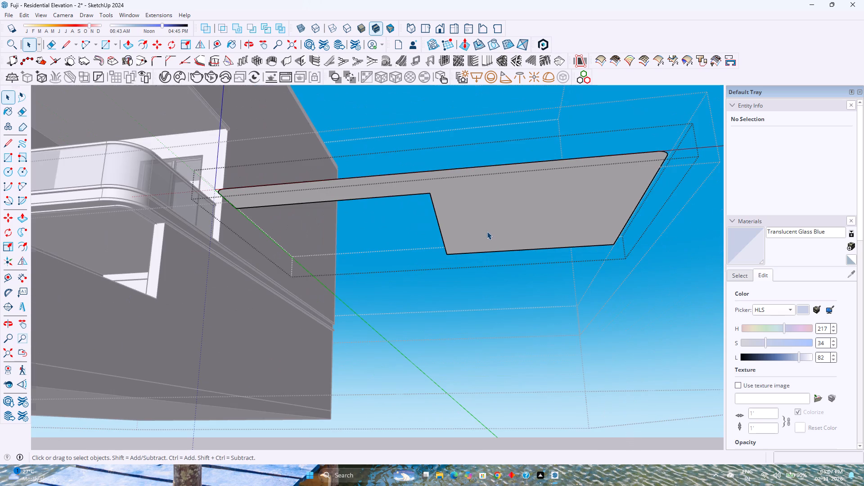
# Add a lengthwise guide 1'6" in from the inner long edge of the ceiling face's narrow strip.
pyautogui.scroll(-3, 486, 233)
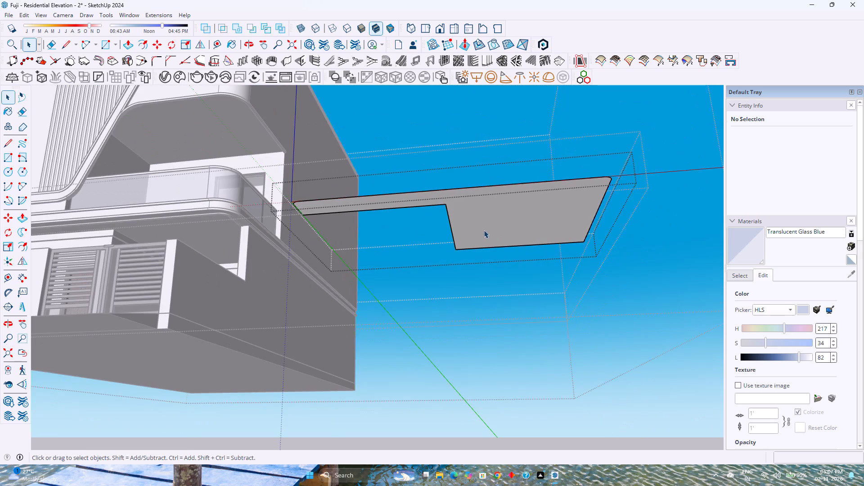
pyautogui.keyDown('shift'); pyautogui.moveTo(432, 242); pyautogui.dragTo(286, 277, button='middle'); pyautogui.keyUp('shift')
pyautogui.scroll(4, 292, 273)
pyautogui.moveTo(294, 271); pyautogui.dragTo(342, 234, button='middle')
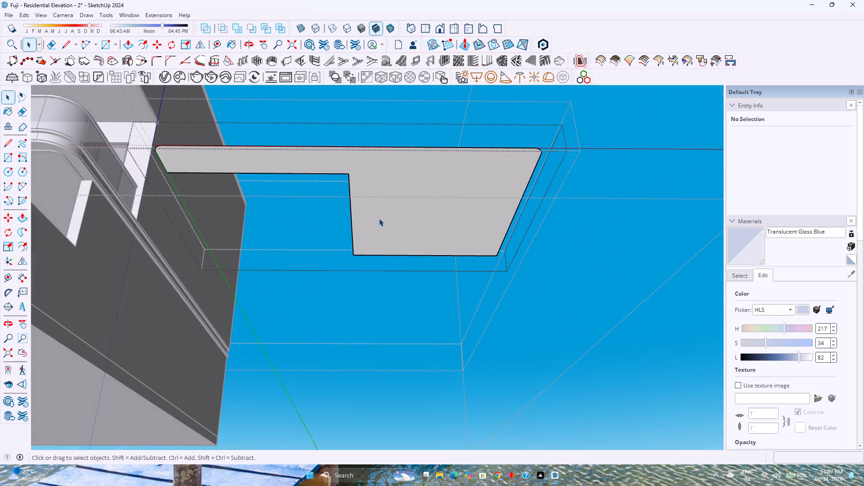
pyautogui.scroll(2, 379, 218)
pyautogui.keyDown('shift'); pyautogui.moveTo(379, 220); pyautogui.dragTo(360, 294, button='middle'); pyautogui.keyUp('shift')
pyautogui.click(367, 285)
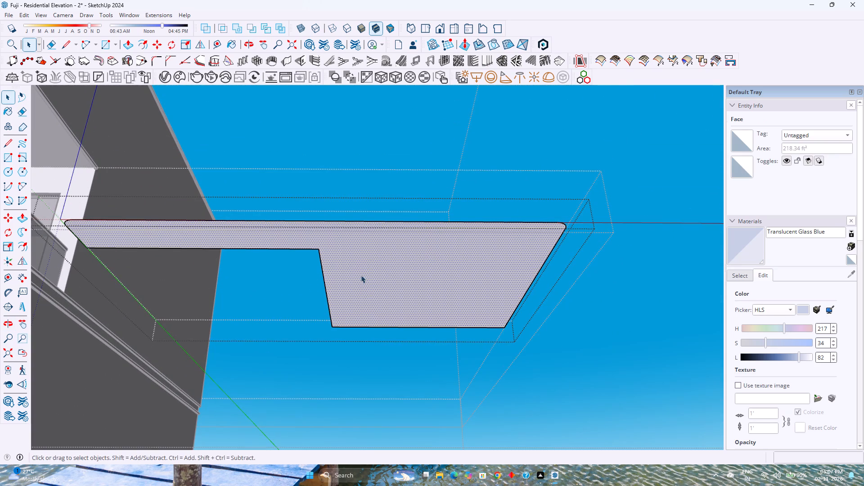
pyautogui.scroll(1, 392, 337)
pyautogui.moveTo(389, 331); pyautogui.dragTo(382, 297, button='middle')
pyautogui.scroll(3, 397, 288)
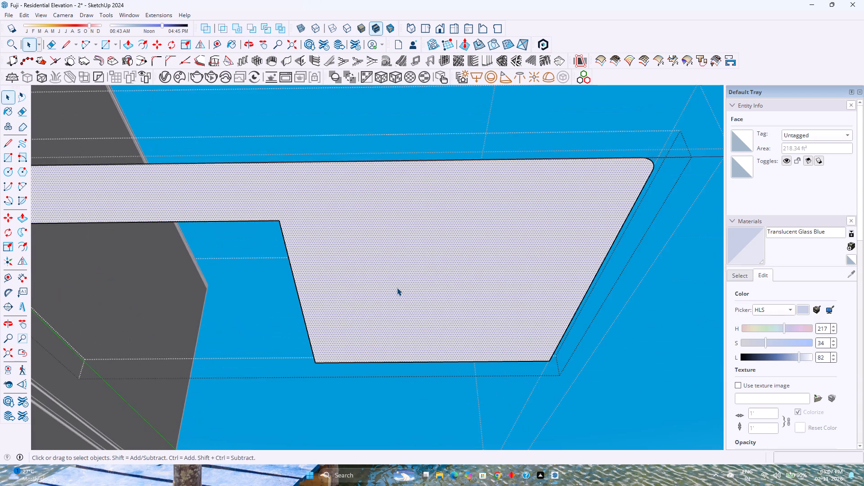
pyautogui.scroll(-2, 397, 288)
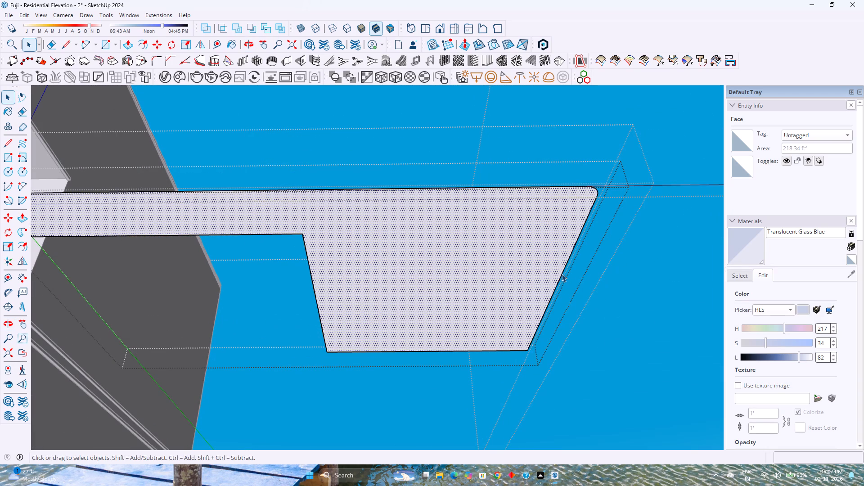
pyautogui.keyDown('shift'); pyautogui.moveTo(469, 278); pyautogui.dragTo(517, 355, button='middle'); pyautogui.keyUp('shift')
pyautogui.scroll(-2, 499, 336)
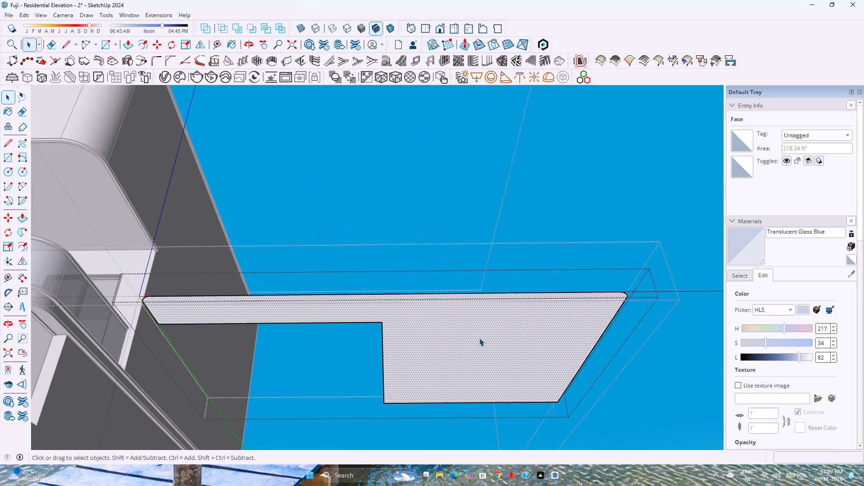
pyautogui.click(217, 47)
pyautogui.click(281, 324)
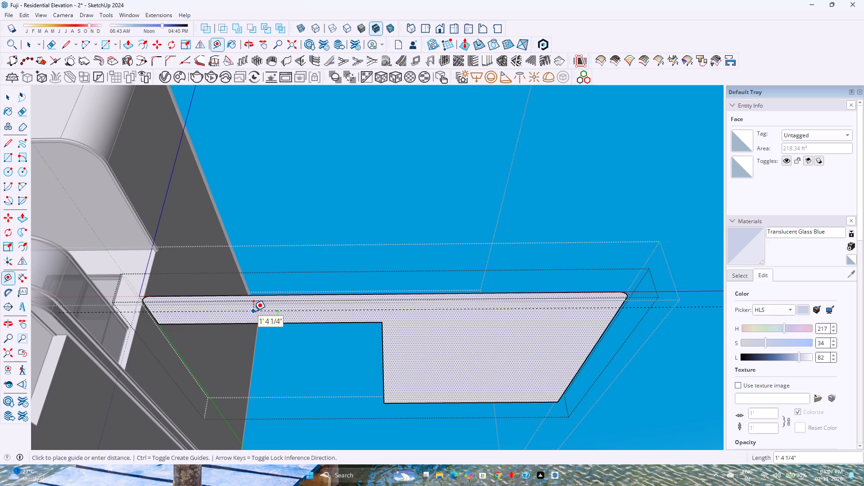
pyautogui.scroll(4, 253, 311)
pyautogui.moveTo(254, 311); pyautogui.dragTo(284, 268, button='middle')
pyautogui.middleClick(284, 268)
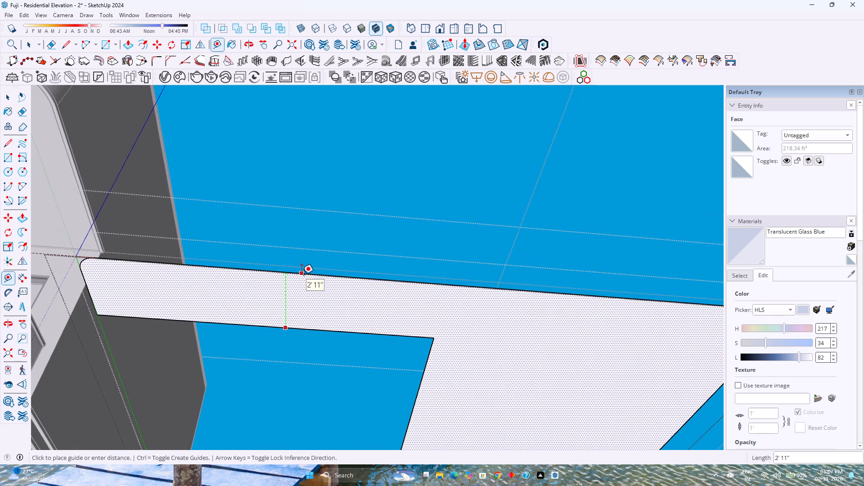
pyautogui.write('1\'6"')
pyautogui.press('Return')
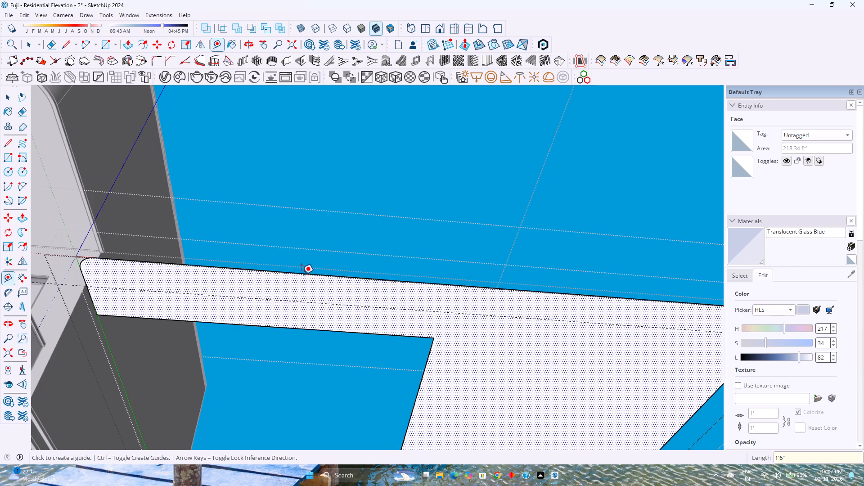
# Add guides across the ceiling face, 2' in from the narrow strip's end edge and 2'6" in from the wide part's outer end edge.
pyautogui.click(93, 299)
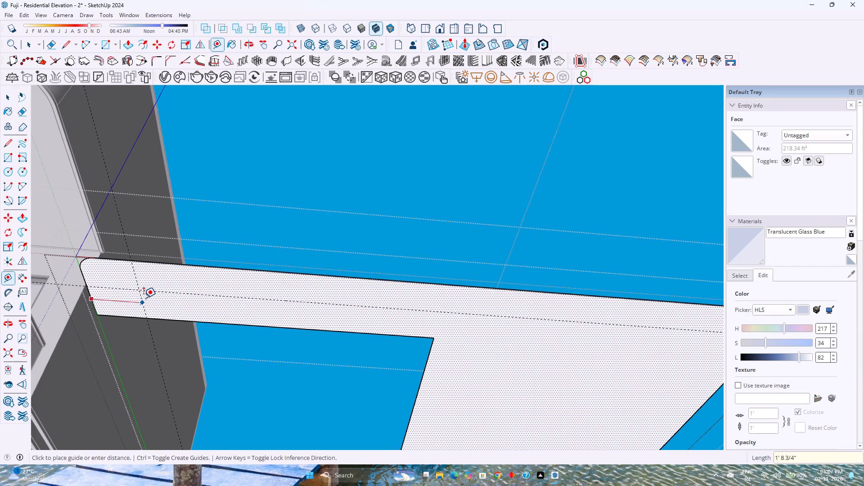
pyautogui.write("2'")
pyautogui.press('Return')
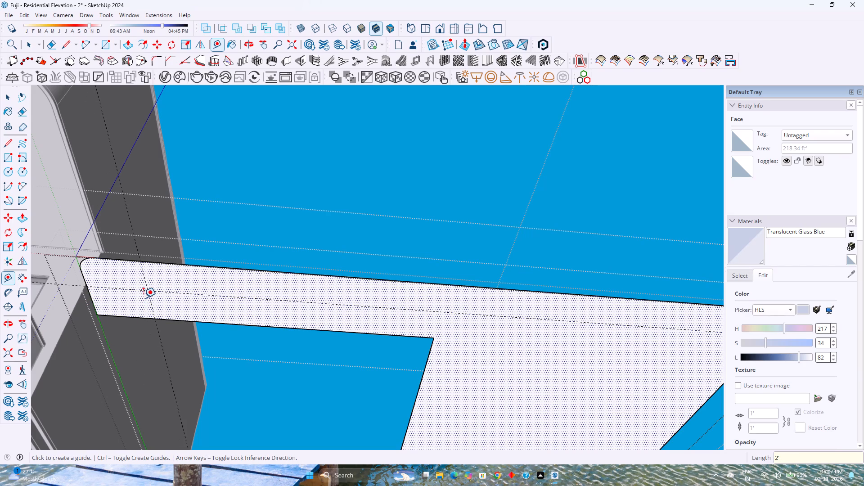
pyautogui.scroll(-7, 133, 311)
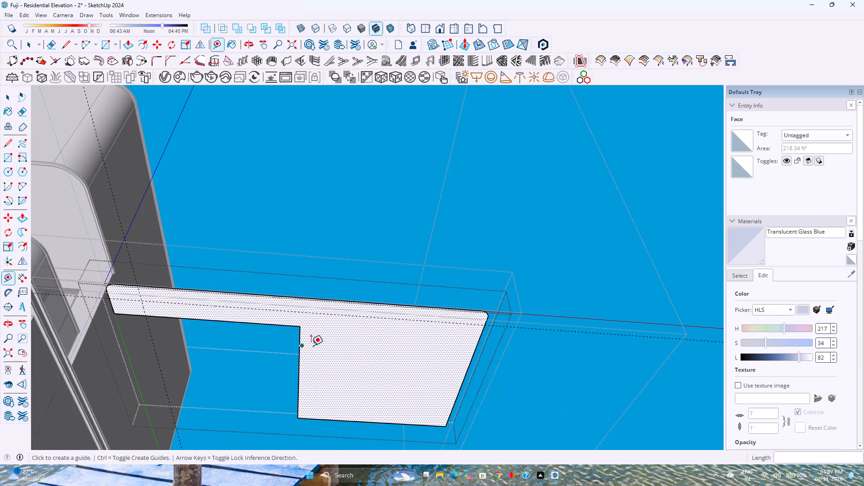
pyautogui.click(471, 357)
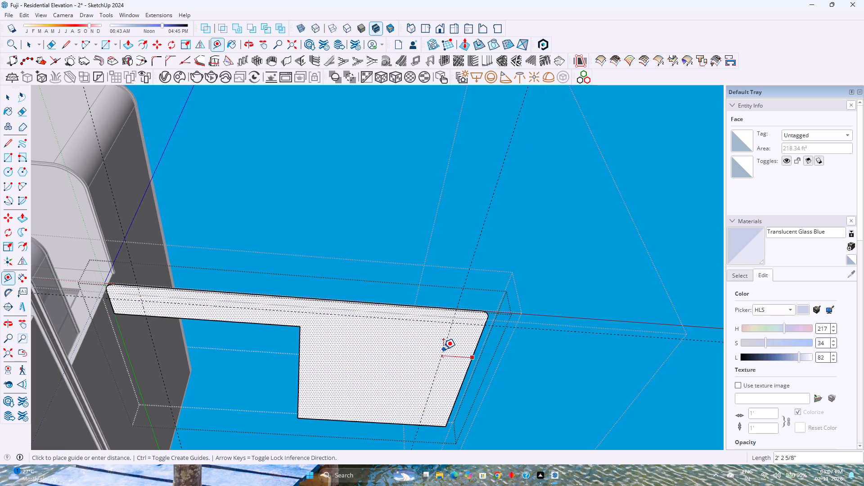
pyautogui.write('2\'6"')
pyautogui.press('Return')
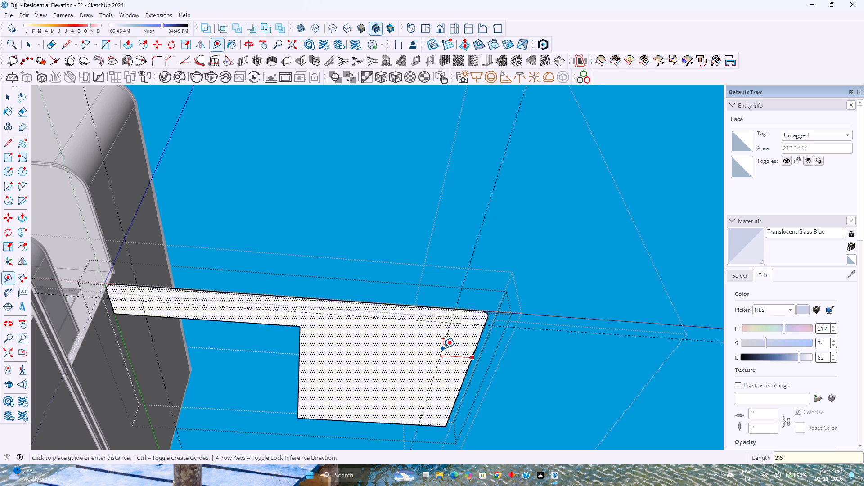
# Add guides 2'6" inside the wide part of the ceiling face from its notch-side edge and its back edge.
pyautogui.click(297, 376)
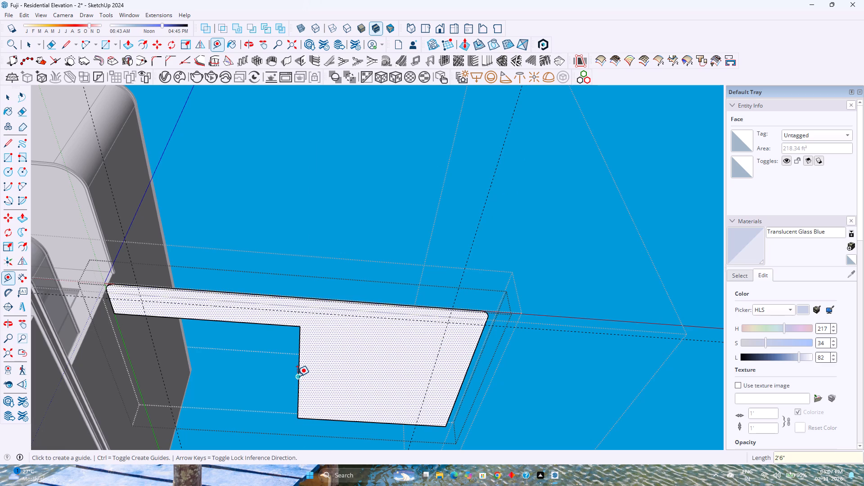
pyautogui.write('2\'6"')
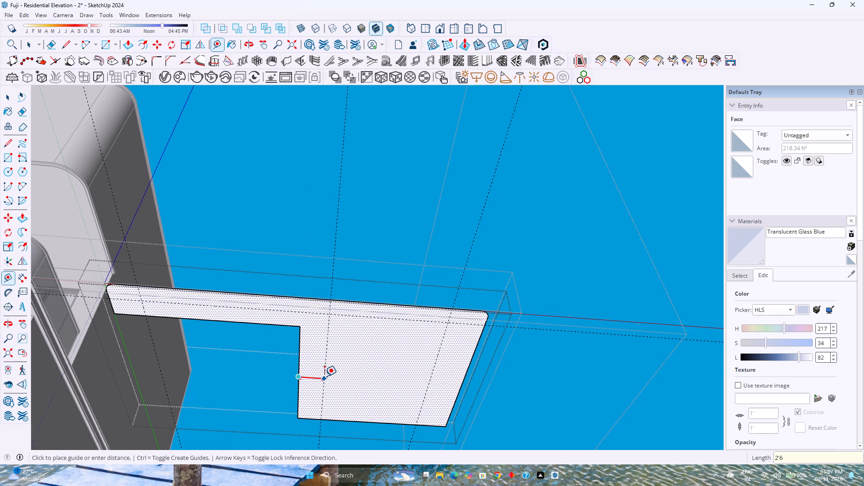
pyautogui.press('Return')
pyautogui.click(350, 419)
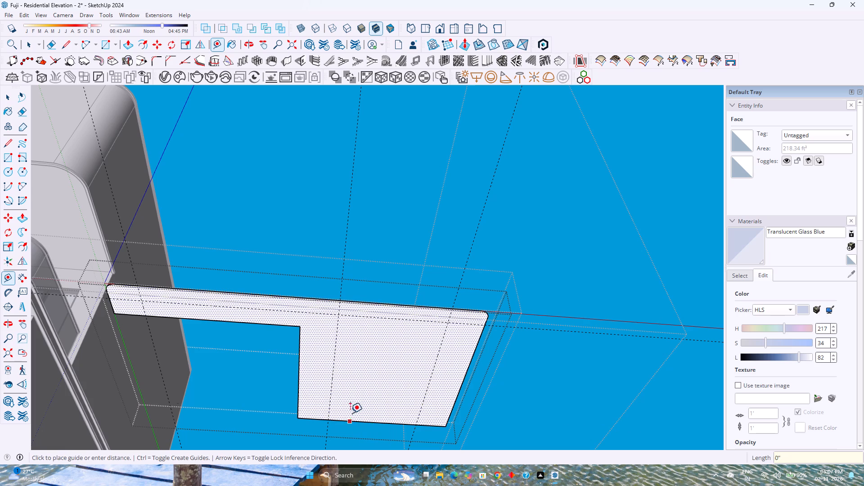
pyautogui.write('2\'6"')
pyautogui.press('Return')
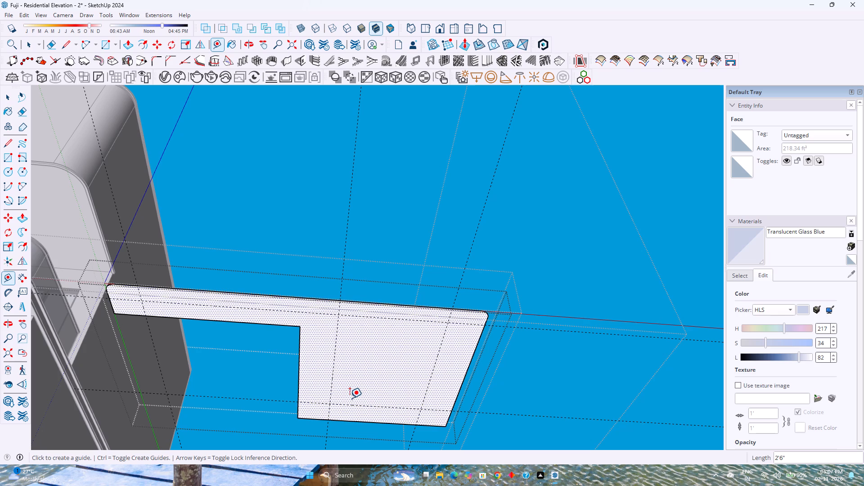
# Offset the notch-side guide about 3' 7 11/16" to pass through the midpoint of the wide part's back edge.
pyautogui.click(335, 365)
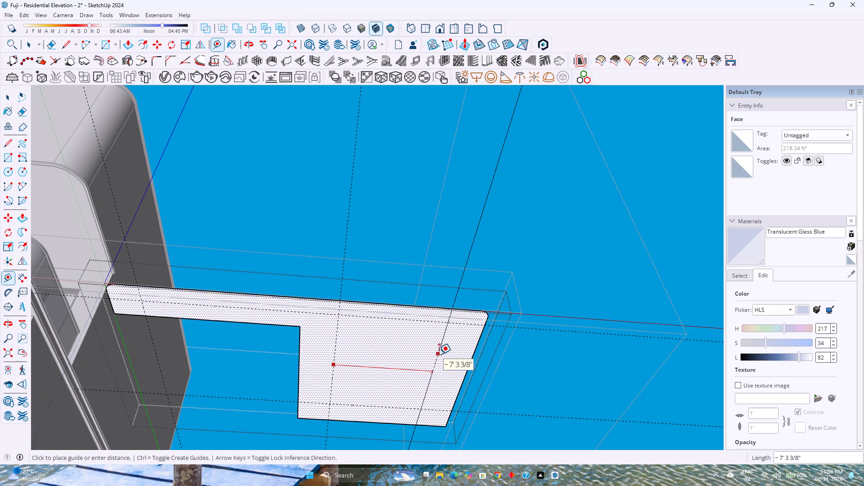
pyautogui.click(377, 421)
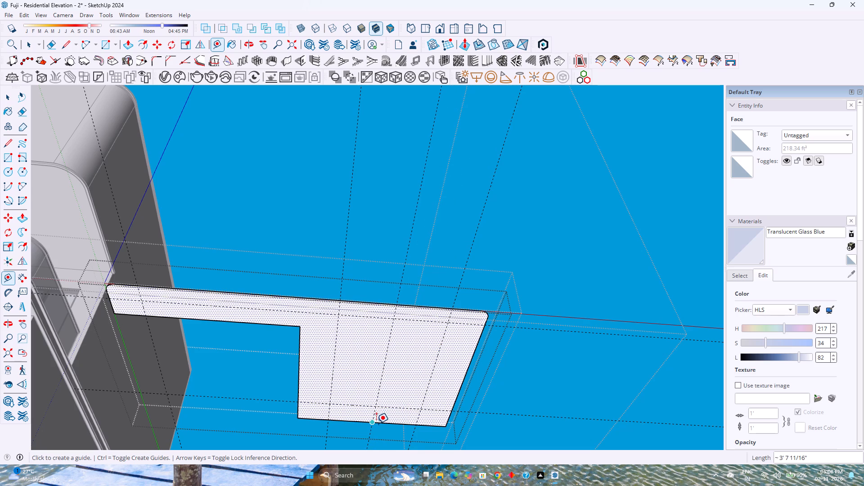
pyautogui.press('space')
# Draw a circle of 3" radius at the guide intersection near the end of the narrow strip.
pyautogui.scroll(4, 365, 338)
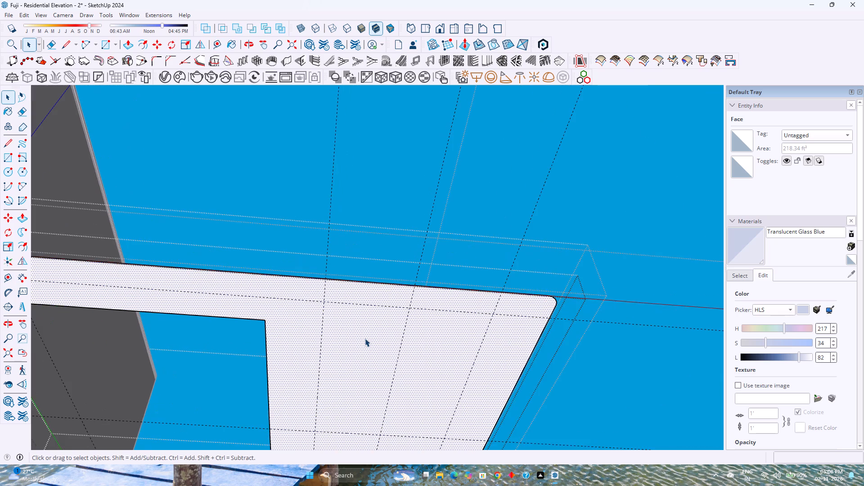
pyautogui.scroll(-4, 365, 338)
pyautogui.press('c')
pyautogui.scroll(2, 116, 303)
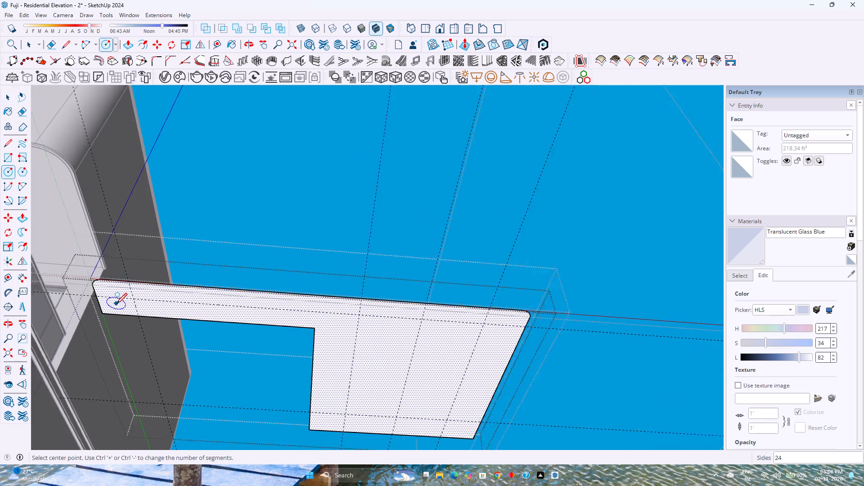
pyautogui.scroll(3, 116, 303)
pyautogui.click(141, 297)
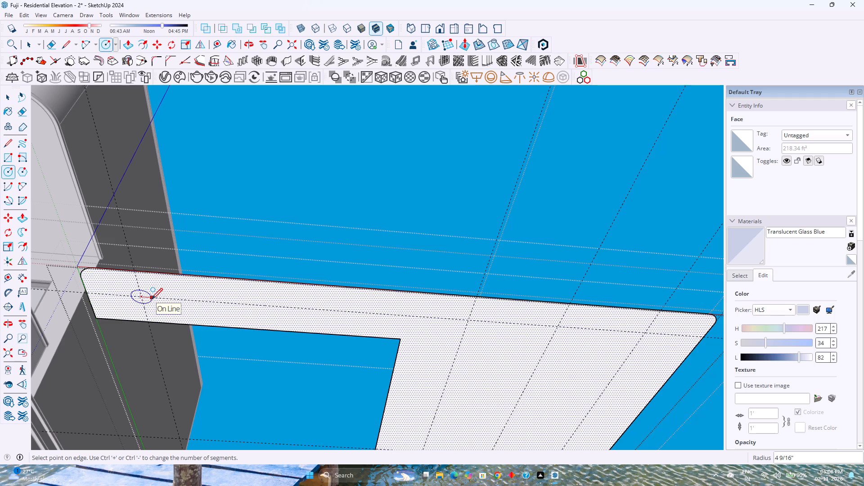
pyautogui.press('2')
pyautogui.press('BackSpace')
pyautogui.press('3')
pyautogui.press('Return')
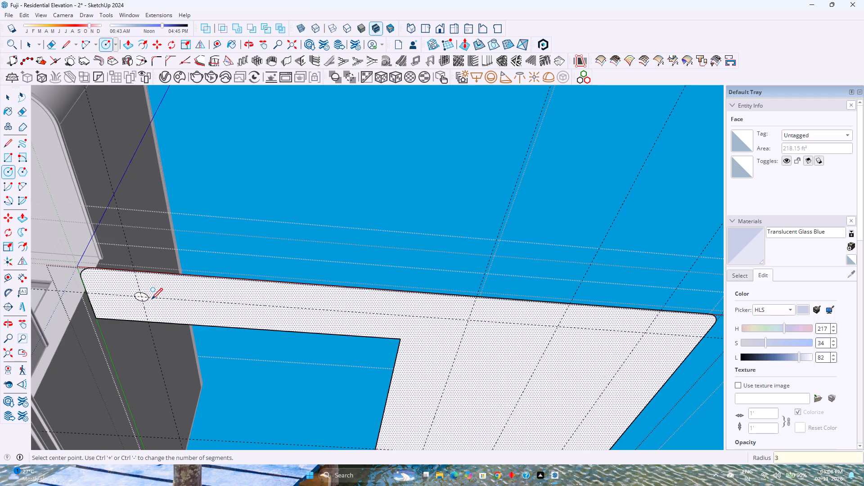
# Set the circle's segment count to 240.
pyautogui.scroll(8, 148, 297)
pyautogui.press('space')
pyautogui.scroll(4, 134, 296)
pyautogui.doubleClick(139, 290)
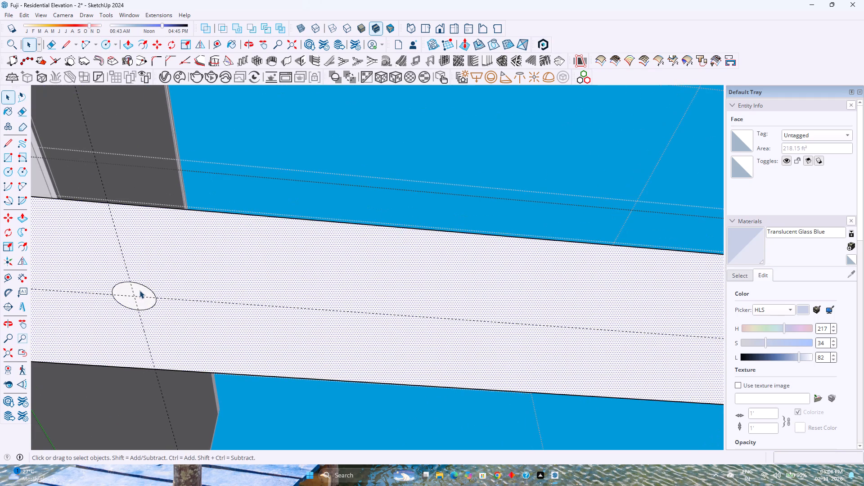
pyautogui.click(148, 288)
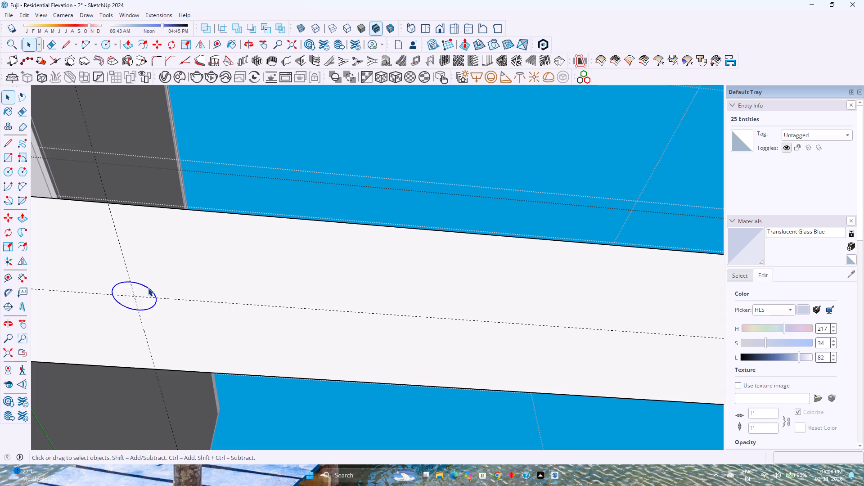
pyautogui.click(813, 163)
pyautogui.press('0')
pyautogui.press('Return')
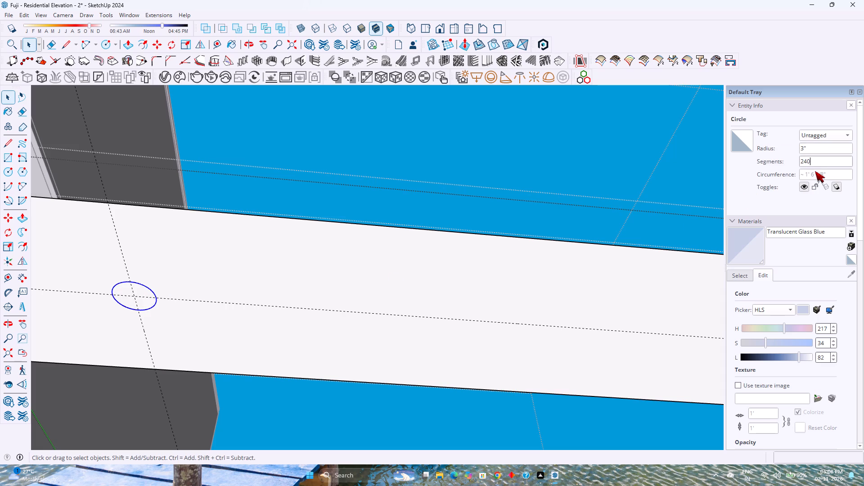
# Copy the circle along the lengthwise guide to the far-end guide intersection and divide the distance into 5 equal spaces with intermediate copies.
pyautogui.click(141, 290)
pyautogui.press('m')
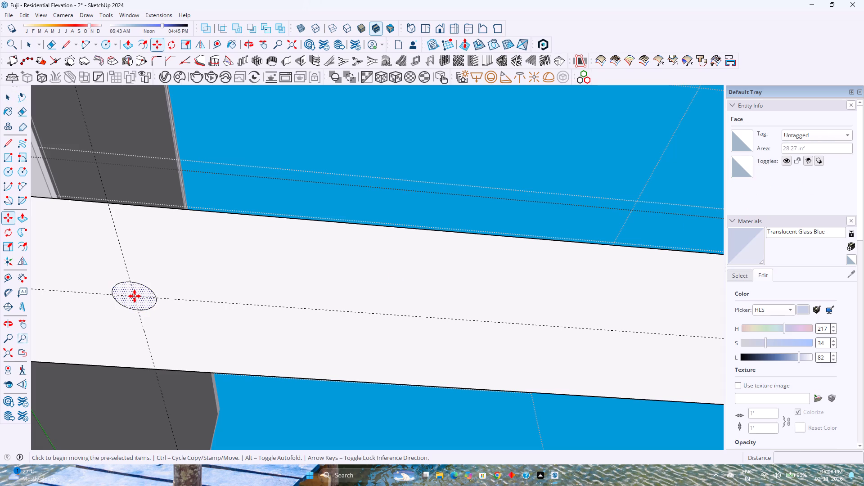
pyautogui.click(135, 296)
pyautogui.scroll(-17, 196, 301)
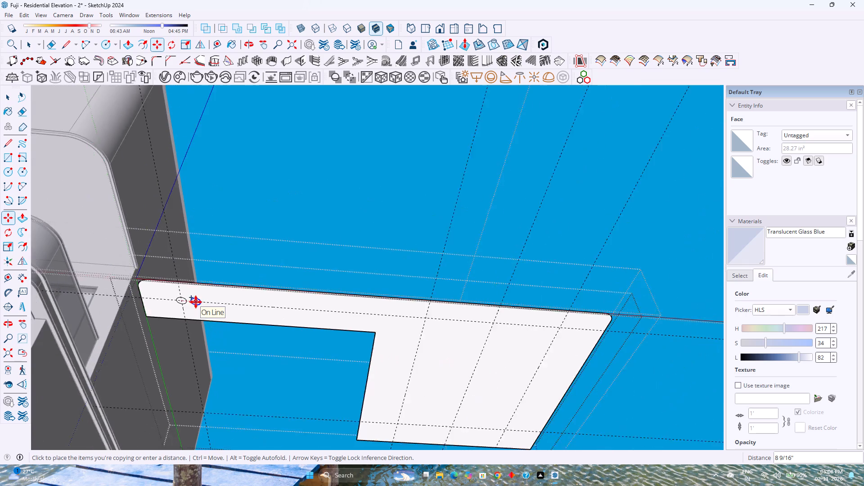
pyautogui.scroll(-2, 196, 302)
pyautogui.scroll(6, 479, 329)
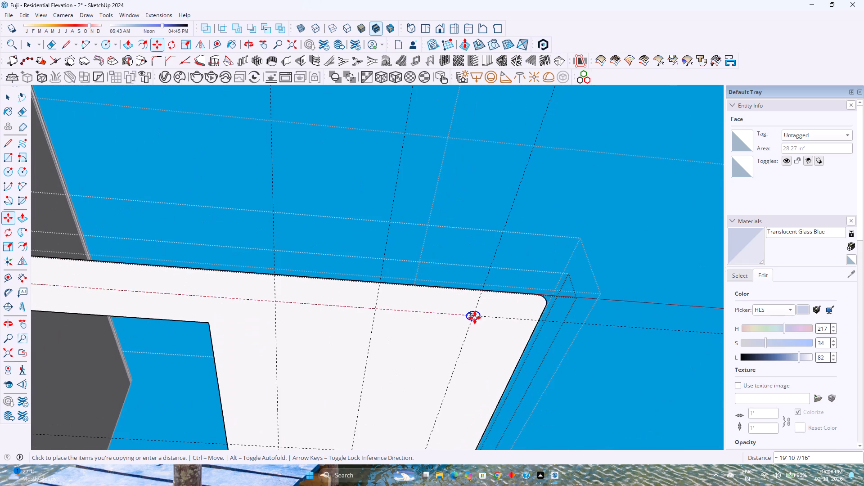
pyautogui.click(475, 318)
pyautogui.write('/6')
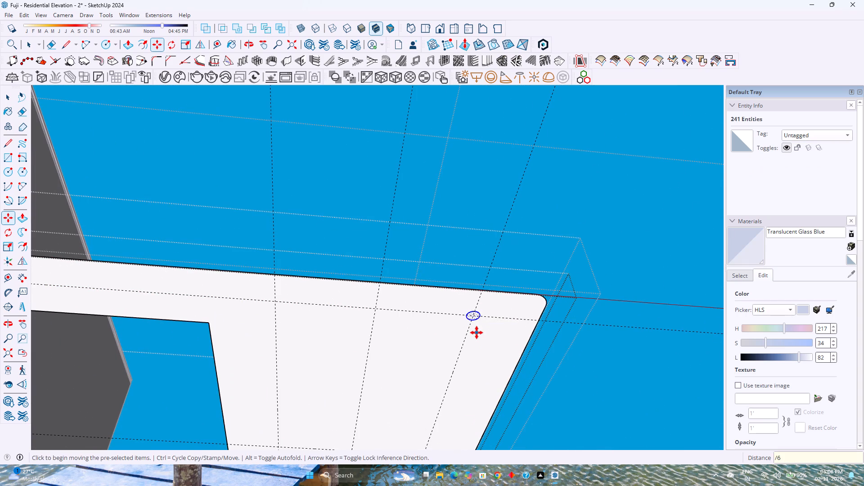
pyautogui.press('Return')
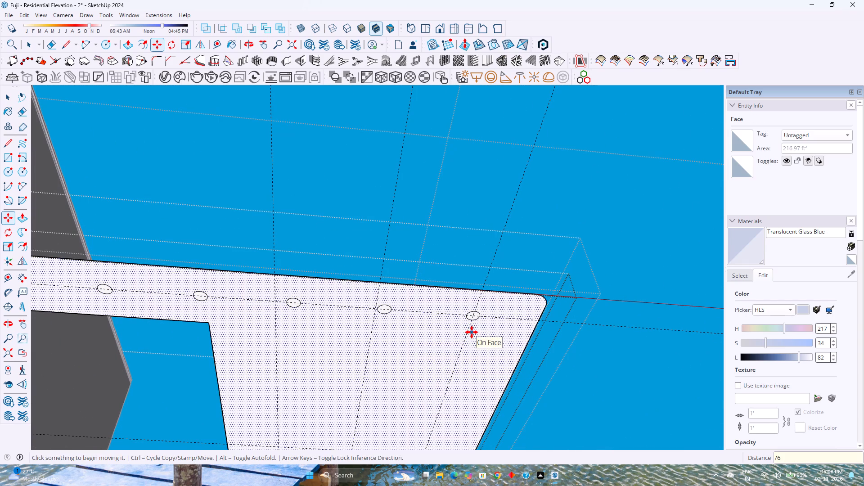
pyautogui.write('/5')
pyautogui.press('Return')
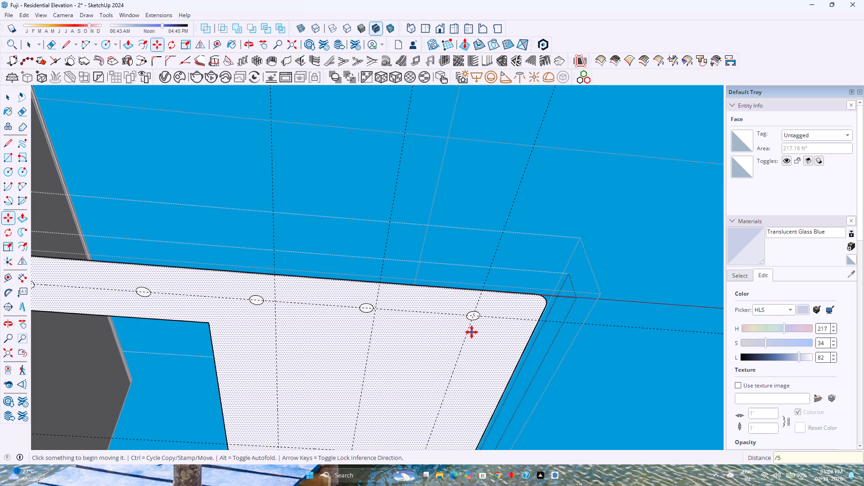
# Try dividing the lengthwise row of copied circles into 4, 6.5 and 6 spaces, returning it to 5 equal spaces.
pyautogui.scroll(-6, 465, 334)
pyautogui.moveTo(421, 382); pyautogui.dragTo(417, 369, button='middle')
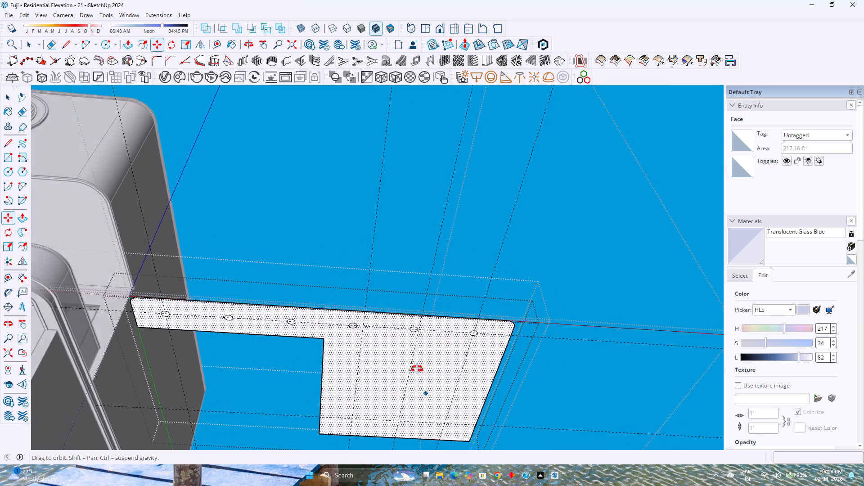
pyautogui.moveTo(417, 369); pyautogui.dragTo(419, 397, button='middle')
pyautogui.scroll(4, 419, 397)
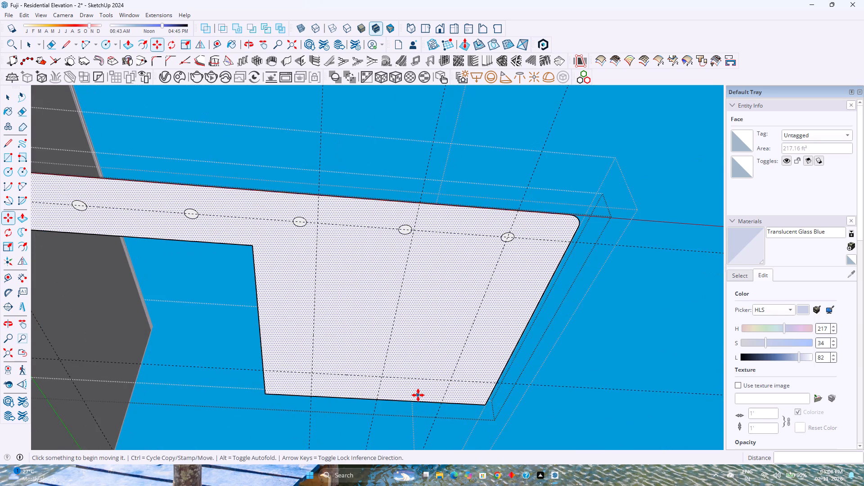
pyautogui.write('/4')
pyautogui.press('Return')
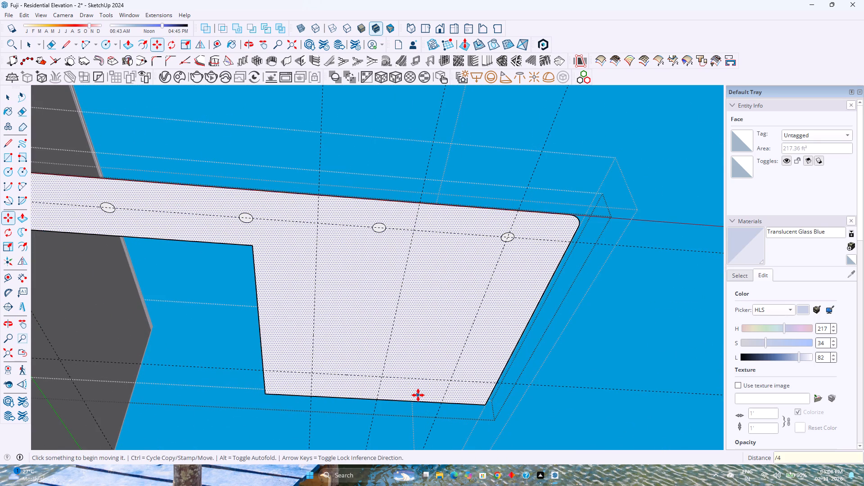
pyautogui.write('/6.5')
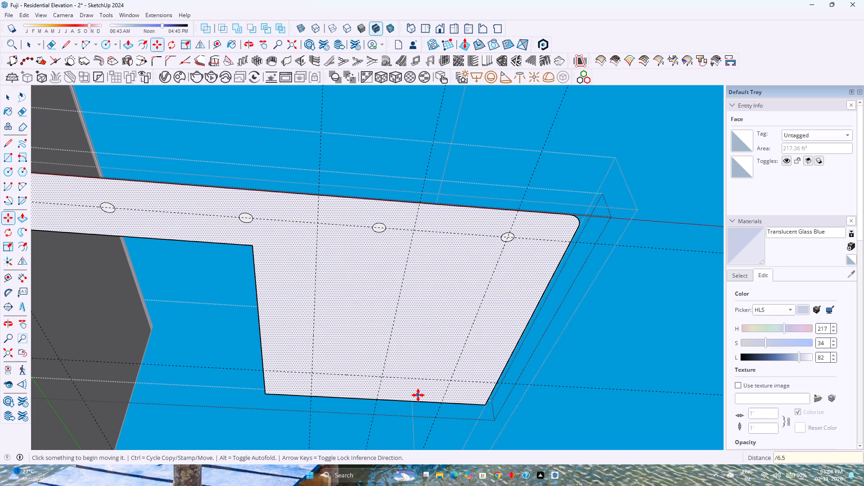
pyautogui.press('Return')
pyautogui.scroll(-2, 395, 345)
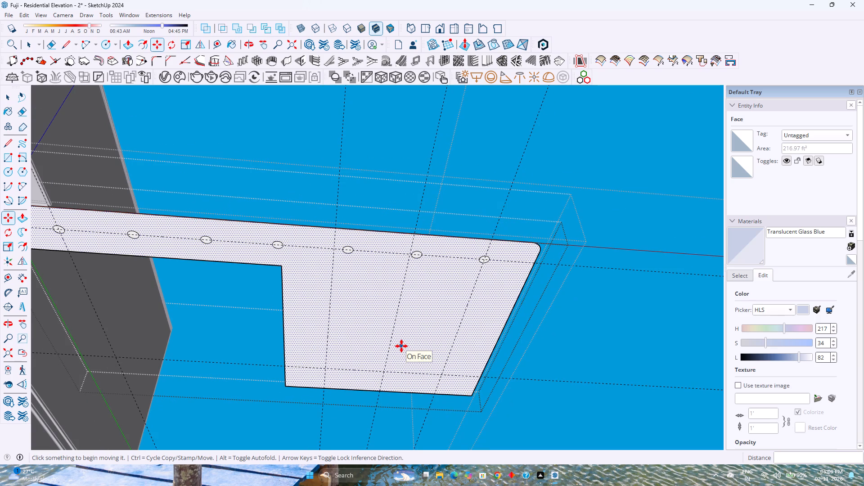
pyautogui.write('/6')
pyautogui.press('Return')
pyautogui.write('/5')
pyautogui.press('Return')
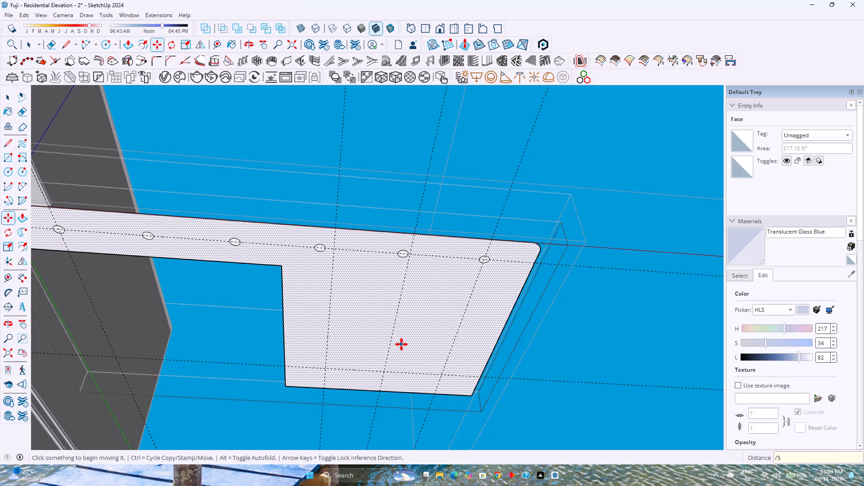
# Copy the last three circle faces on the slab's wide part 11' along the crosswise guide to the intersection near the back edge.
pyautogui.press('space')
pyautogui.scroll(9, 450, 284)
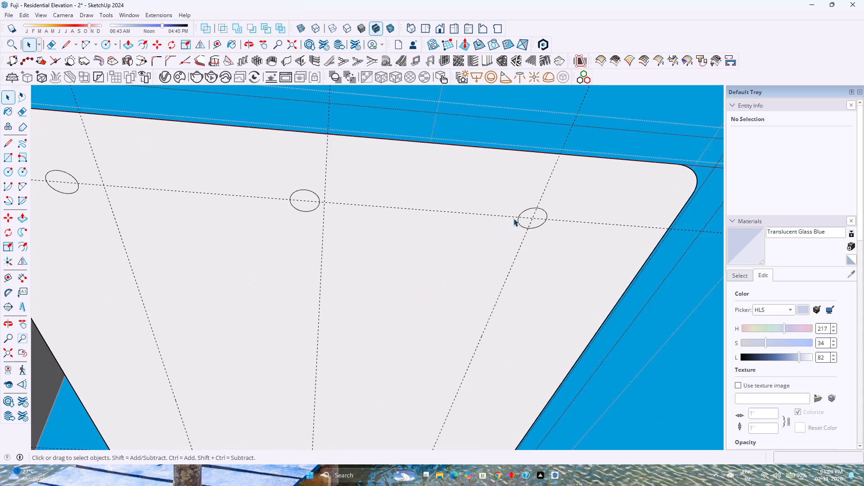
pyautogui.click(522, 220)
pyautogui.keyDown('ctrl'); pyautogui.click(302, 207); pyautogui.keyUp('ctrl')
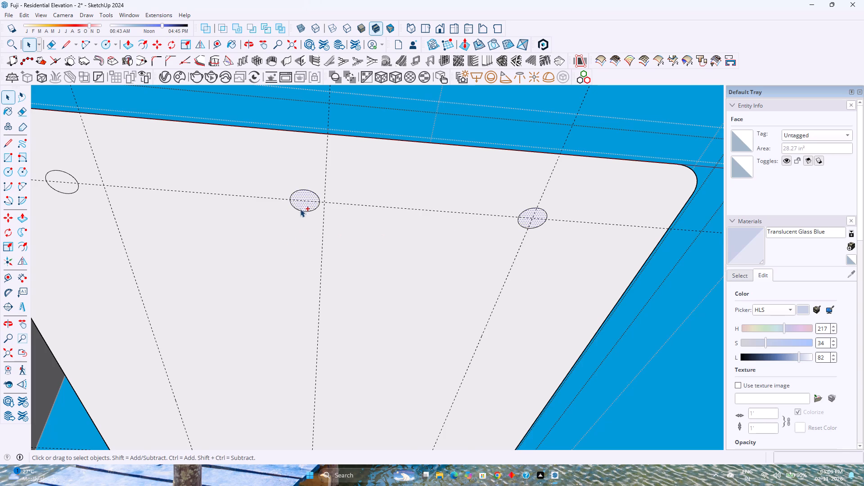
pyautogui.scroll(-3, 288, 218)
pyautogui.keyDown('ctrl'); pyautogui.click(121, 197); pyautogui.keyUp('ctrl')
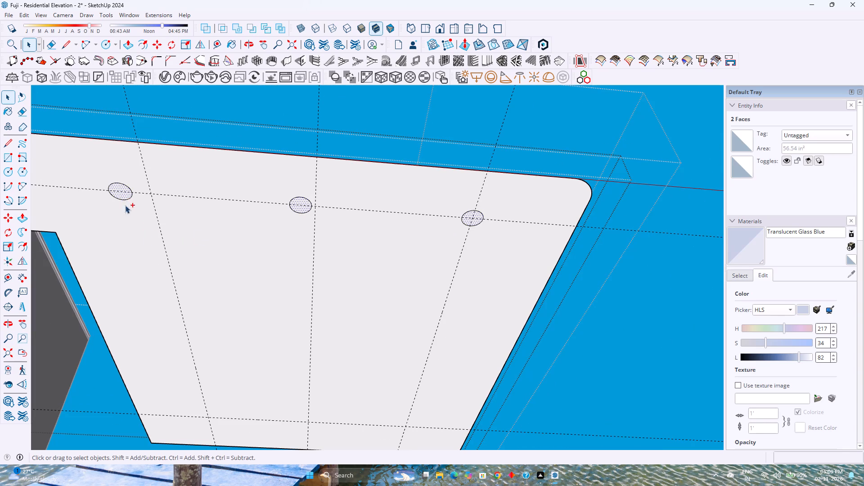
pyautogui.press('m')
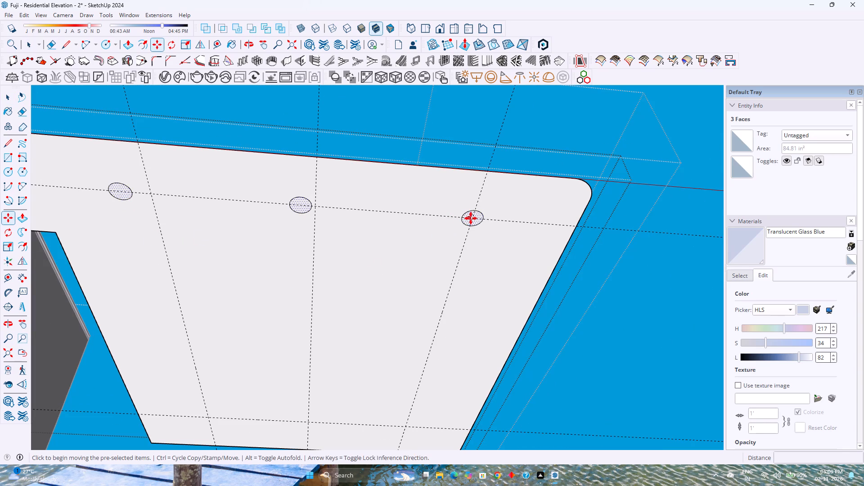
pyautogui.click(472, 218)
pyautogui.scroll(-2, 442, 349)
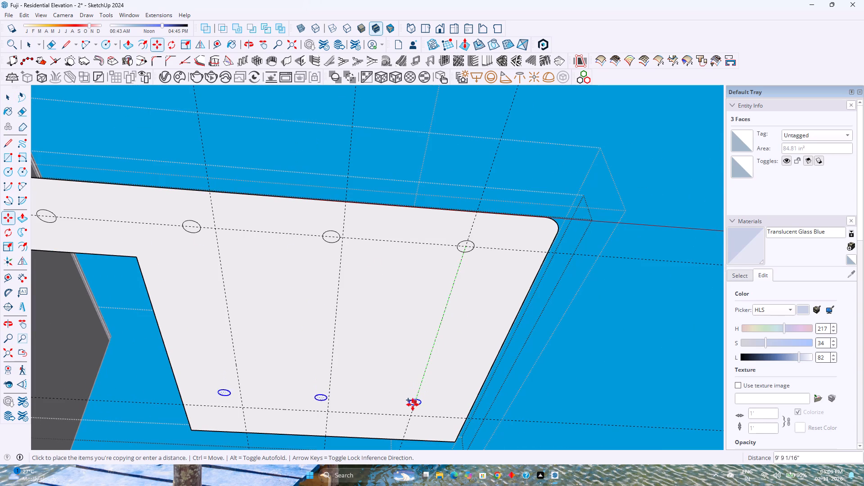
pyautogui.click(410, 418)
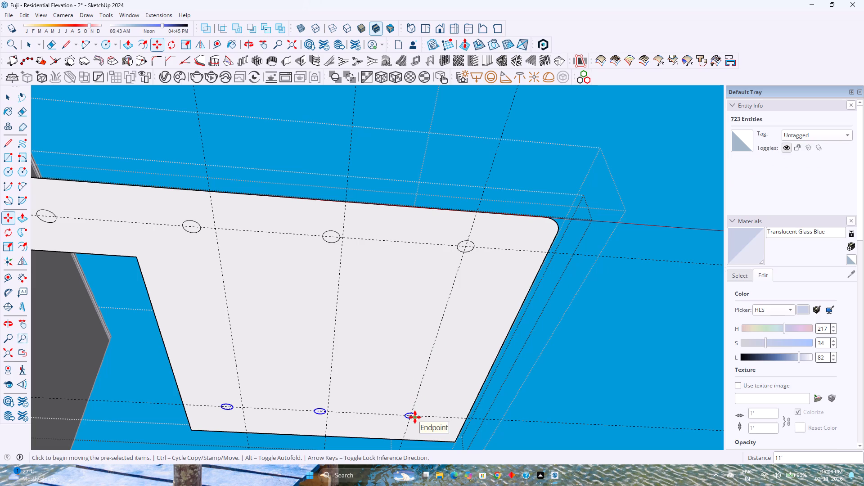
# Try 5, 4 and 3 divisions for the copied circle rows, settling on 2 equal spaces with one intermediate row.
pyautogui.write('/5')
pyautogui.press('Return')
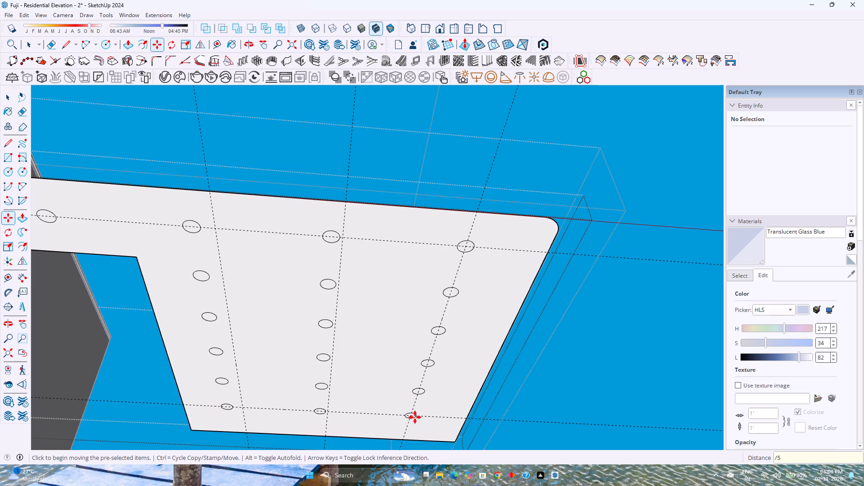
pyautogui.write('/4')
pyautogui.press('Return')
pyautogui.write('/3')
pyautogui.press('Return')
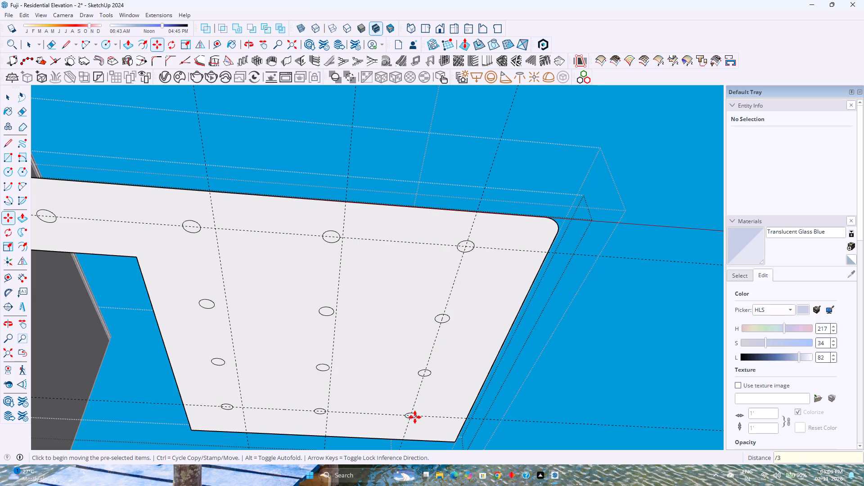
pyautogui.write('/2')
pyautogui.press('Return')
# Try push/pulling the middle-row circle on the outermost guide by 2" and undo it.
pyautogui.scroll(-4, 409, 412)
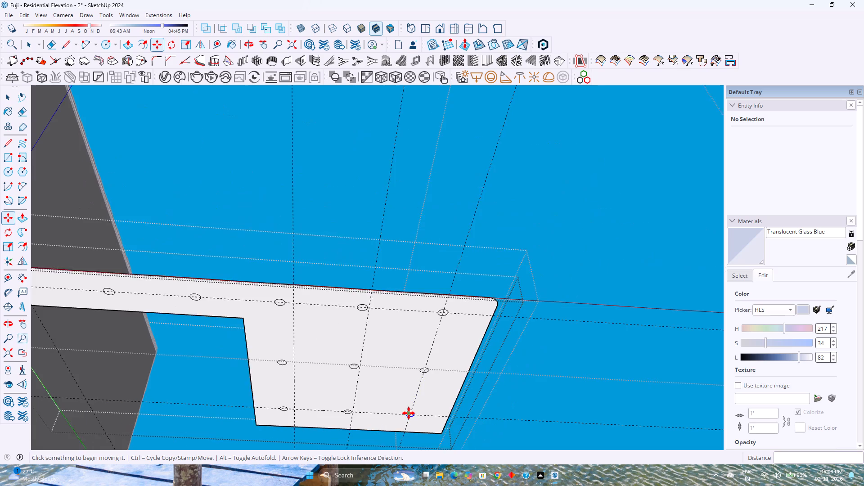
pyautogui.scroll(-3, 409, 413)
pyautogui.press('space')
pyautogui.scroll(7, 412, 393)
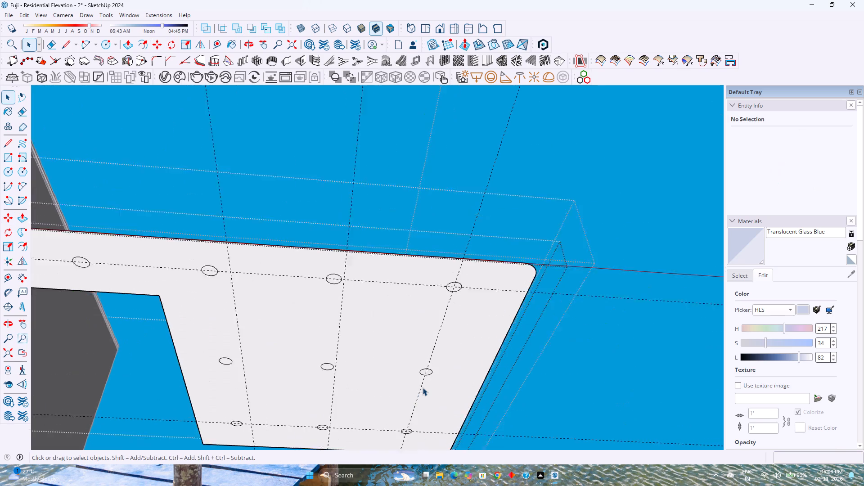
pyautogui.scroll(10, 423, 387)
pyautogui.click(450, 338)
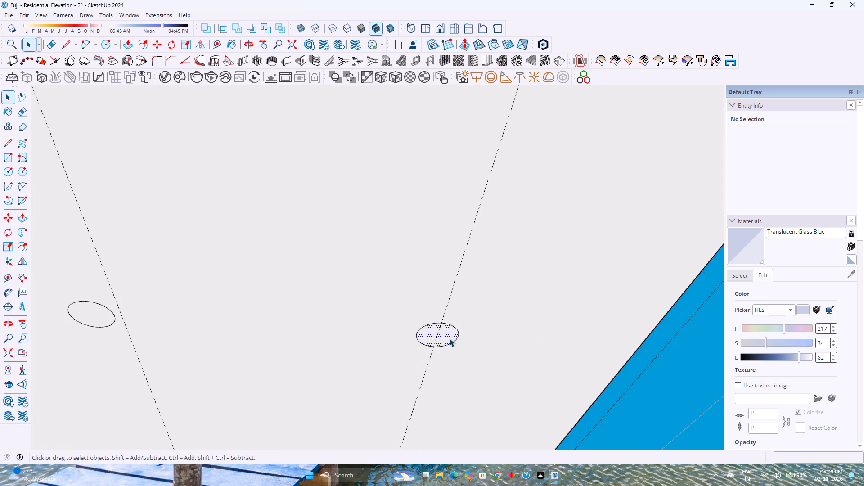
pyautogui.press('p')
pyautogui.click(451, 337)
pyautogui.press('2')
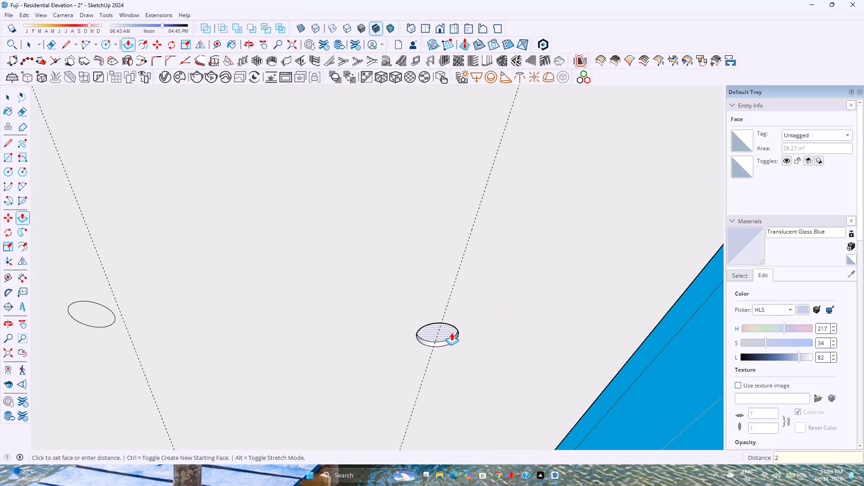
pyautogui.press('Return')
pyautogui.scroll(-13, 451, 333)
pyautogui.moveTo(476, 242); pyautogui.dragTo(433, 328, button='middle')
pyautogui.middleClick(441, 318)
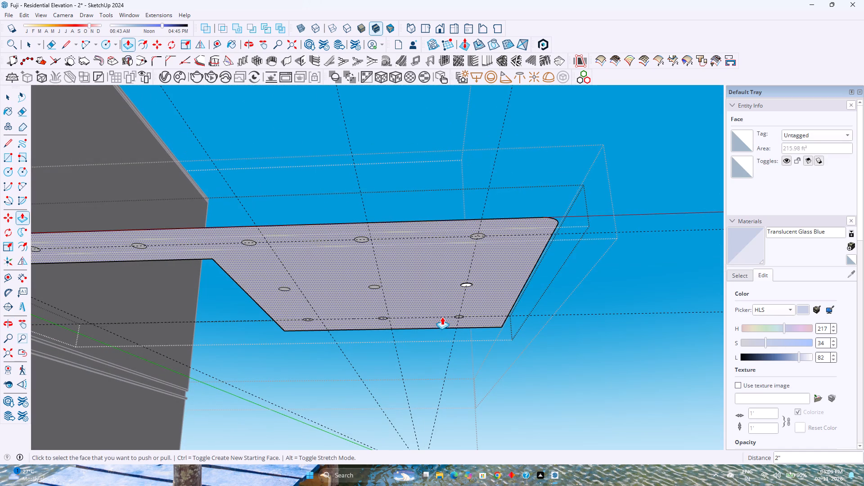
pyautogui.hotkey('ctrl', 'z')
# Push/pull the slab's ceiling face around the circles outward by 3" so the circles become recesses.
pyautogui.moveTo(447, 313); pyautogui.dragTo(453, 445, button='middle')
pyautogui.click(503, 361)
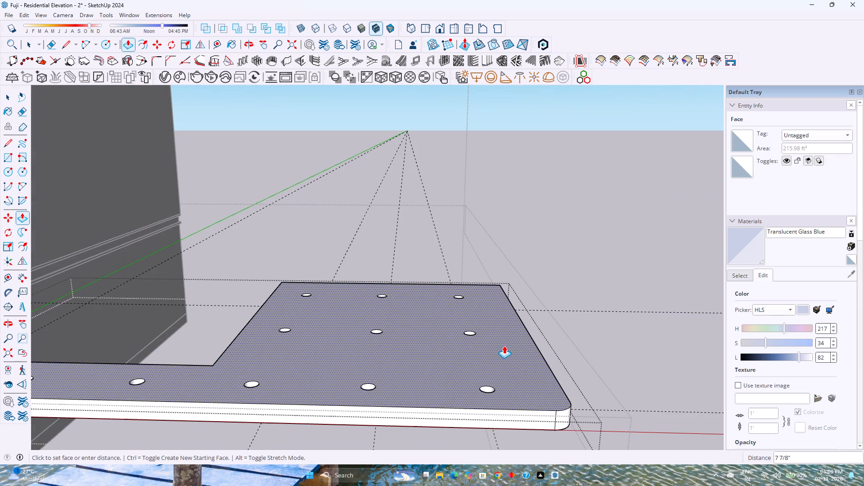
pyautogui.moveTo(502, 387); pyautogui.dragTo(485, 257, button='middle')
pyautogui.scroll(4, 488, 365)
pyautogui.moveTo(486, 373); pyautogui.dragTo(468, 296, button='middle')
pyautogui.scroll(-3, 469, 300)
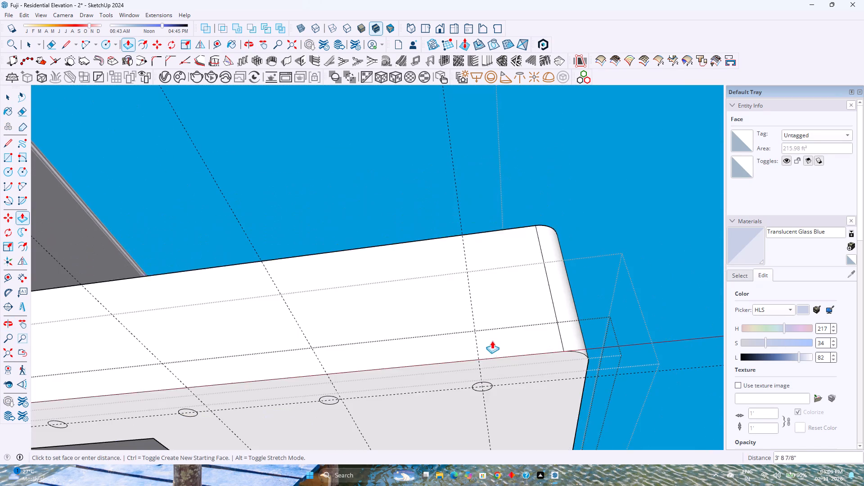
pyautogui.keyDown('shift'); pyautogui.moveTo(506, 392); pyautogui.dragTo(487, 270, button='middle'); pyautogui.keyUp('shift')
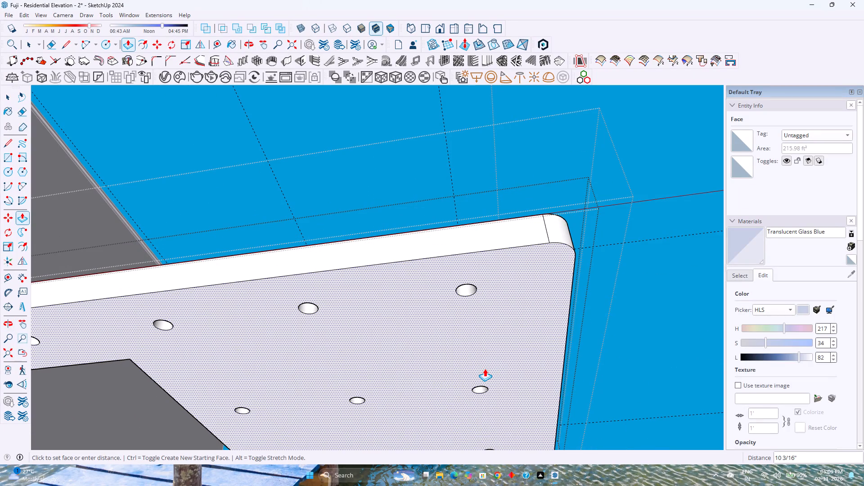
pyautogui.press('3')
pyautogui.press('Return')
# Select all of the balcony slab's connected geometry and move it 3" upward along the blue axis.
pyautogui.scroll(-10, 516, 283)
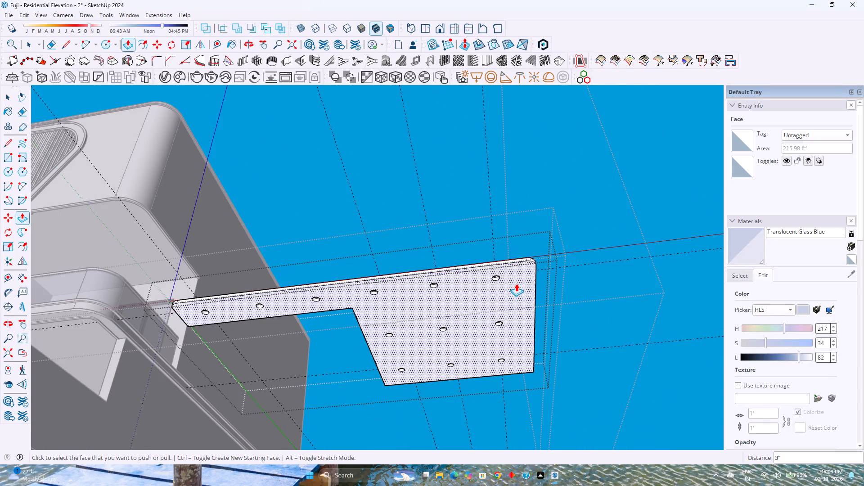
pyautogui.scroll(14, 514, 285)
pyautogui.moveTo(452, 290); pyautogui.dragTo(480, 252, button='middle')
pyautogui.scroll(-2, 480, 252)
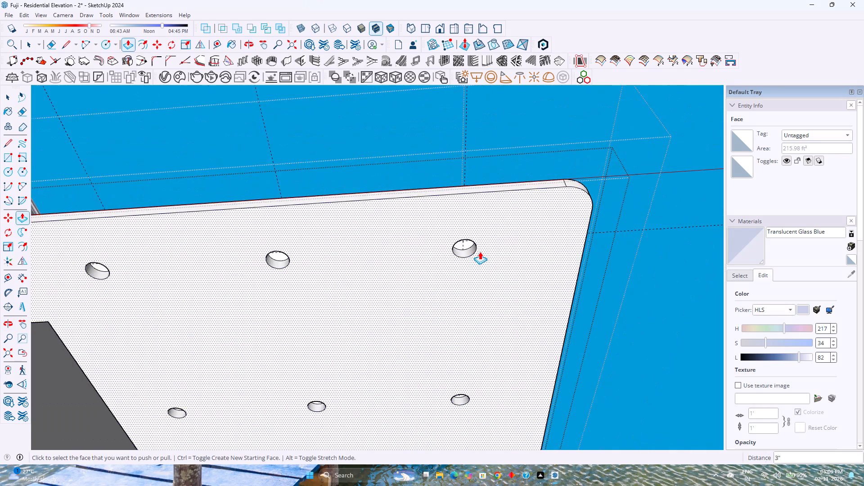
pyautogui.scroll(-4, 480, 252)
pyautogui.press('space')
pyautogui.tripleClick(503, 233)
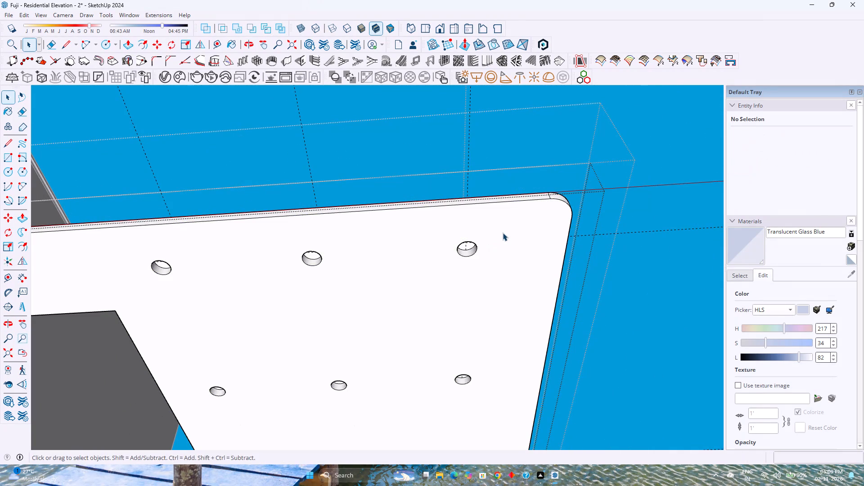
pyautogui.tripleClick(503, 233)
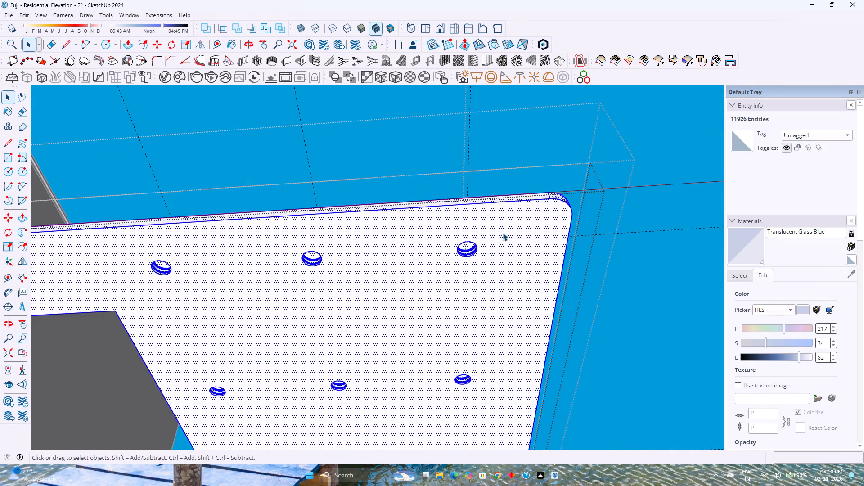
pyautogui.press('m')
pyautogui.moveTo(515, 229); pyautogui.dragTo(517, 419, button='middle')
pyautogui.moveTo(482, 312); pyautogui.dragTo(486, 362, button='middle')
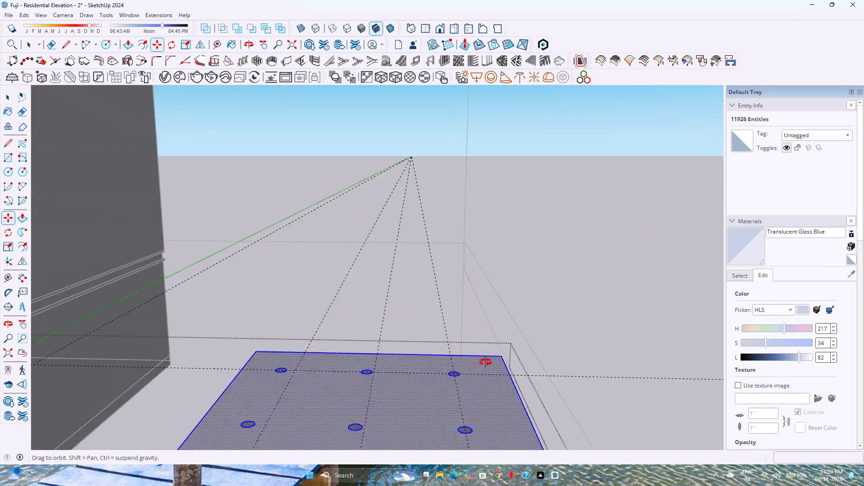
pyautogui.moveTo(486, 362); pyautogui.dragTo(486, 370, button='middle')
pyautogui.middleClick(486, 370)
pyautogui.middleClick(480, 364)
pyautogui.moveTo(456, 396); pyautogui.dragTo(453, 368, button='middle')
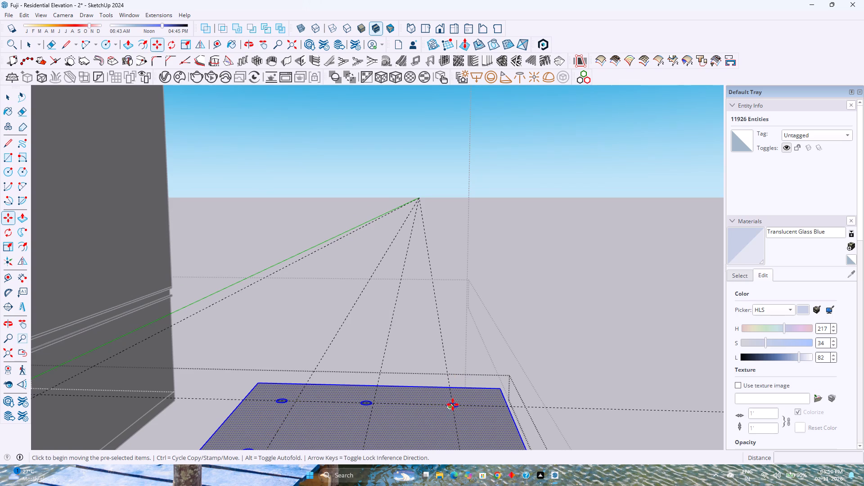
pyautogui.scroll(2, 450, 384)
pyautogui.click(450, 387)
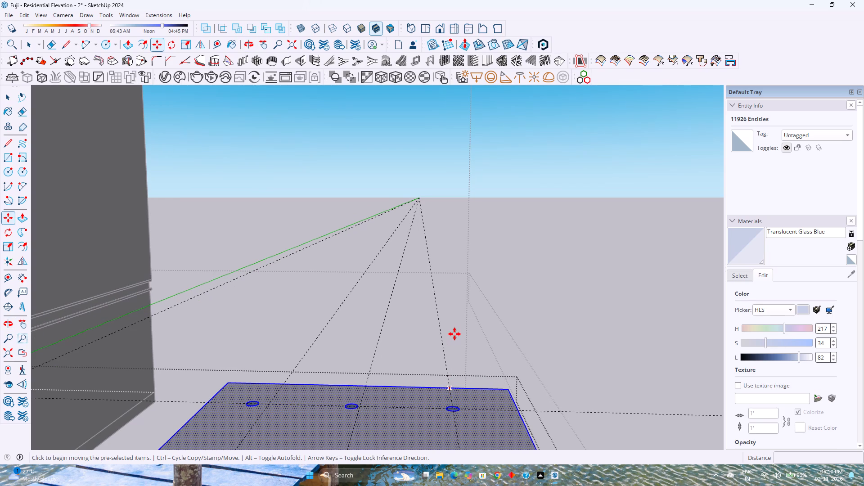
pyautogui.scroll(-4, 454, 334)
pyautogui.scroll(-2, 450, 381)
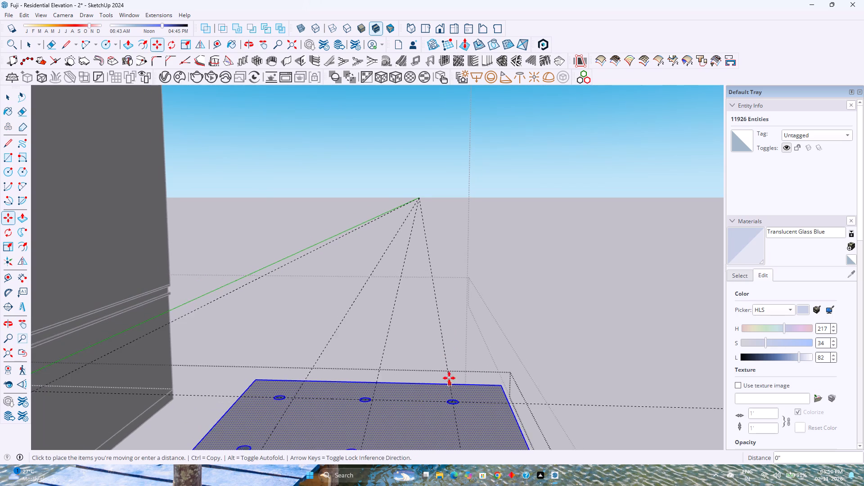
pyautogui.scroll(-3, 449, 378)
pyautogui.scroll(5, 448, 376)
pyautogui.press('Up')
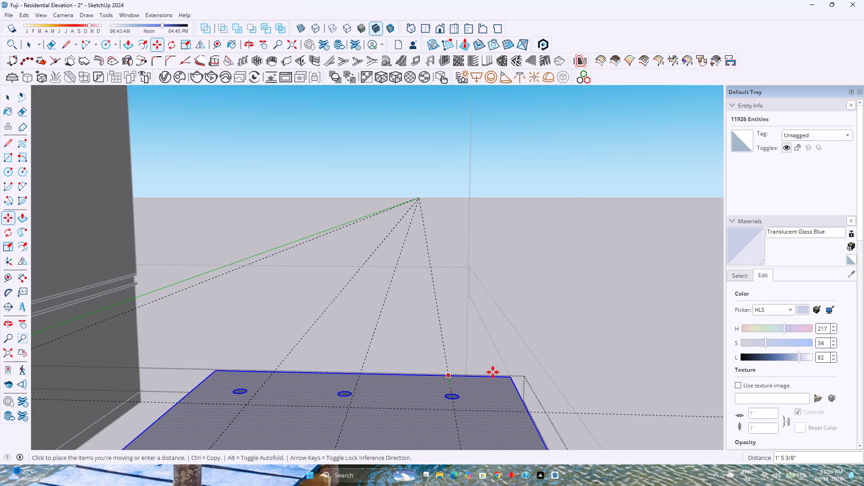
pyautogui.scroll(-4, 461, 374)
pyautogui.scroll(3, 461, 374)
pyautogui.scroll(-4, 461, 374)
pyautogui.scroll(4, 461, 374)
pyautogui.scroll(-4, 461, 374)
pyautogui.scroll(4, 461, 374)
pyautogui.scroll(-4, 461, 373)
pyautogui.scroll(1, 461, 373)
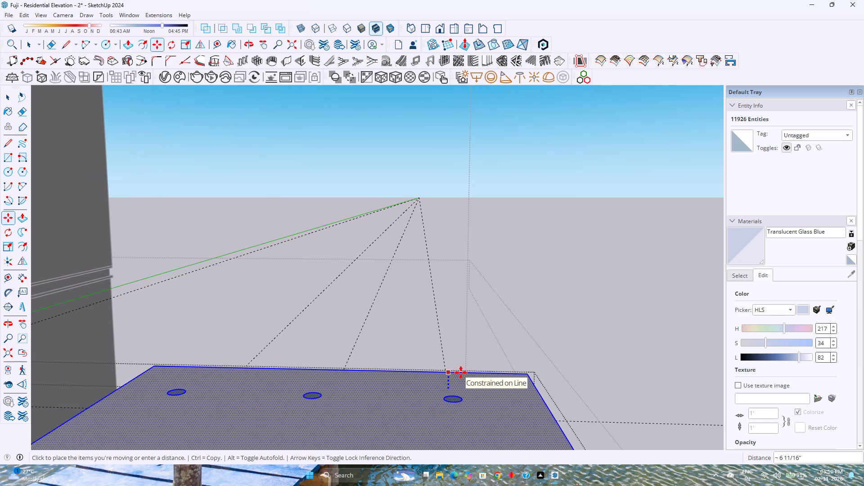
pyautogui.press('3')
pyautogui.press('Return')
pyautogui.scroll(-6, 461, 371)
pyautogui.moveTo(459, 382); pyautogui.dragTo(469, 268, button='middle')
pyautogui.scroll(-2, 492, 214)
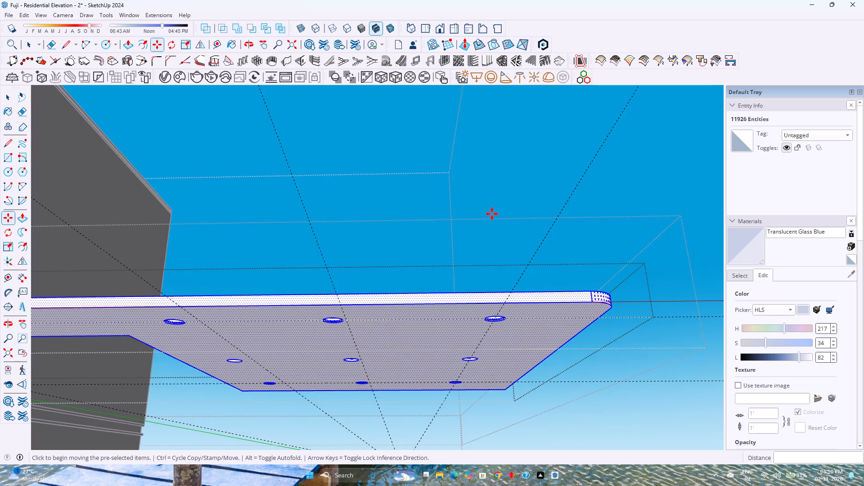
pyautogui.scroll(-2, 492, 214)
pyautogui.press('space')
# Draw a circle of radius 2 at the guide intersection in the long row's outermost recess, by the slab's wide part.
pyautogui.moveTo(488, 279); pyautogui.dragTo(488, 219, button='middle')
pyautogui.scroll(6, 504, 310)
pyautogui.moveTo(498, 307); pyautogui.dragTo(496, 281, button='middle')
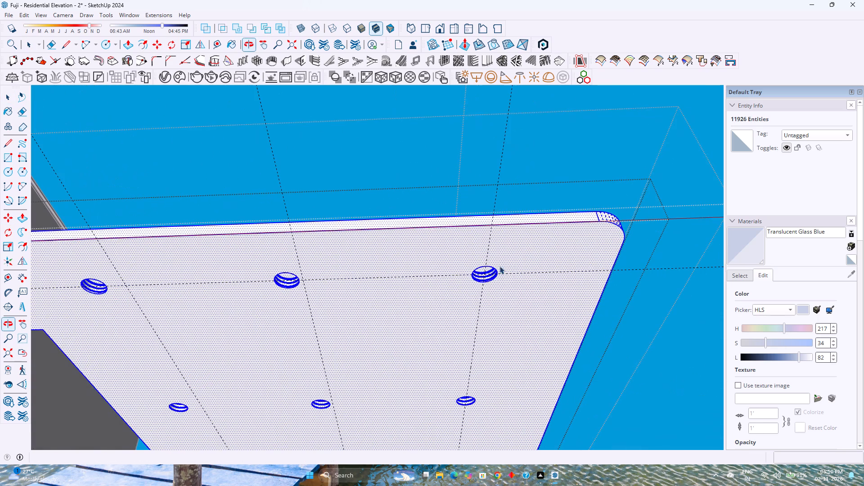
pyautogui.middleClick(496, 276)
pyautogui.click(544, 290)
pyautogui.scroll(3, 524, 304)
pyautogui.moveTo(499, 304); pyautogui.dragTo(492, 244, button='middle')
pyautogui.scroll(5, 490, 244)
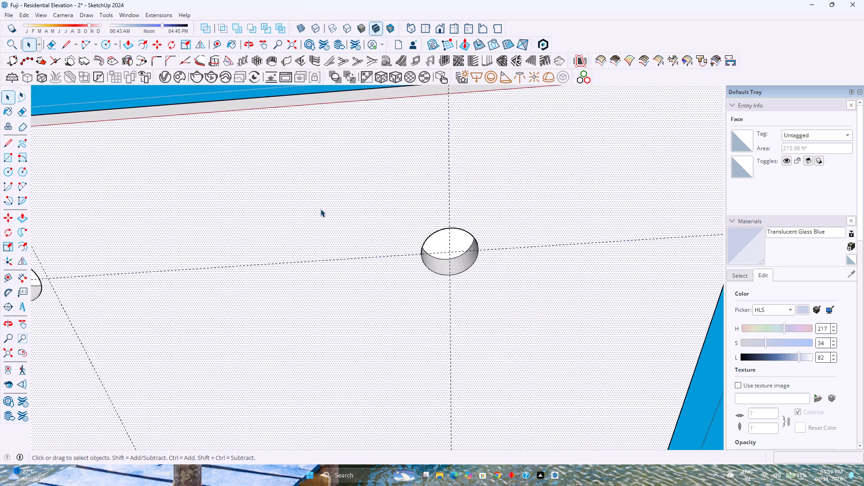
pyautogui.press('c')
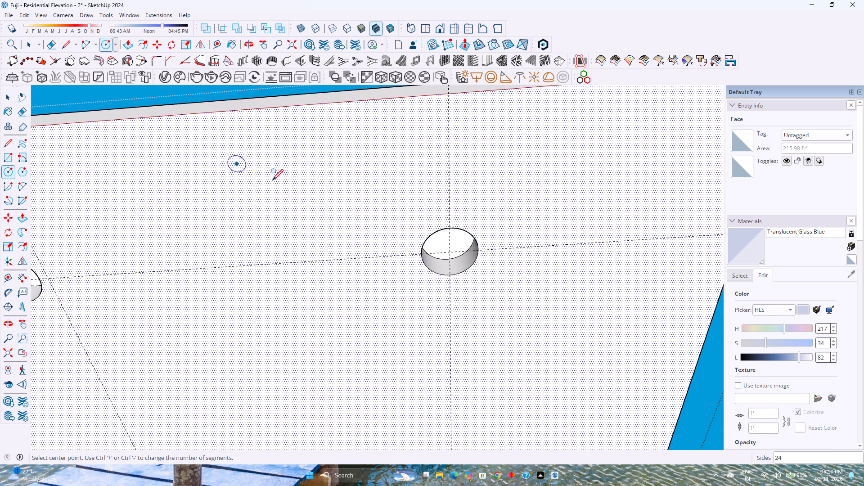
pyautogui.click(450, 252)
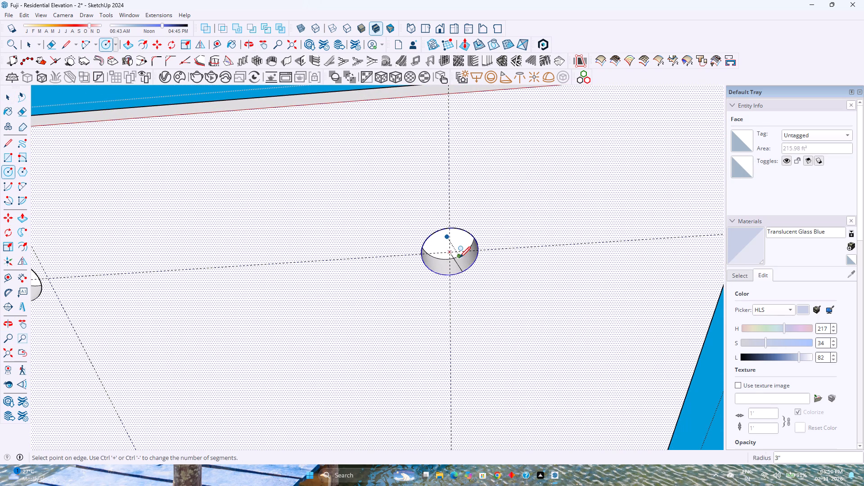
pyautogui.press('2')
pyautogui.press('Return')
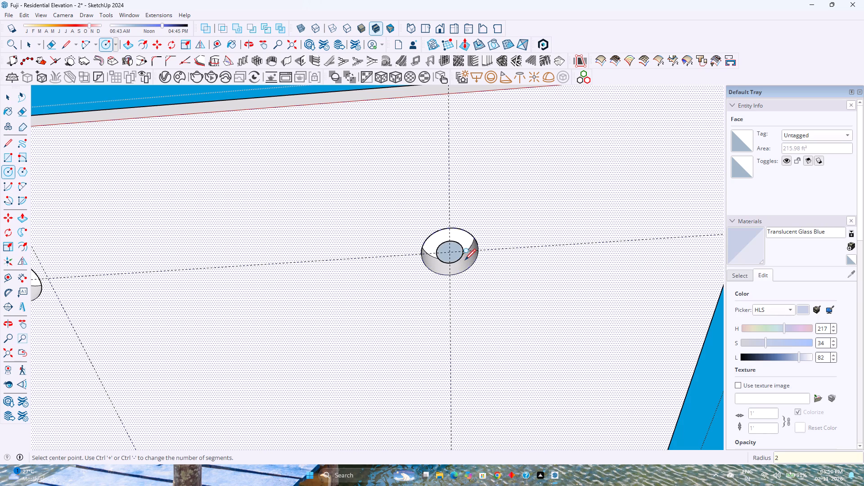
pyautogui.press('space')
# Make the new circle and its face into a component named 2.
pyautogui.scroll(4, 445, 235)
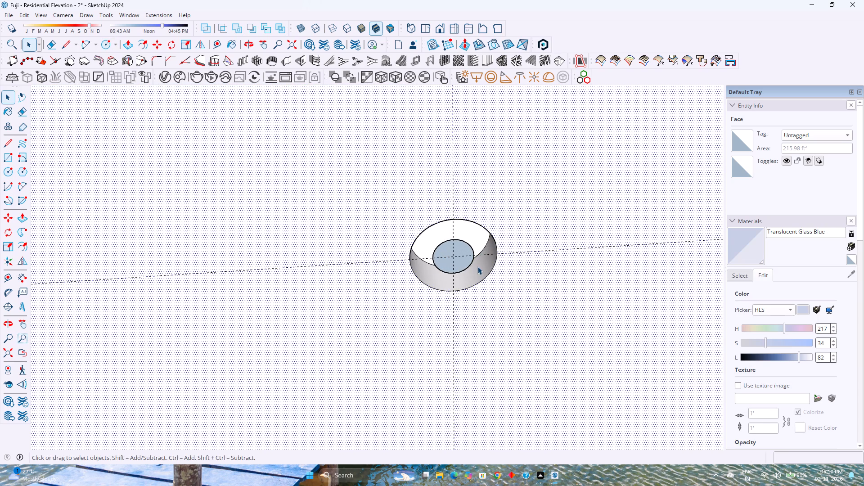
pyautogui.click(469, 264)
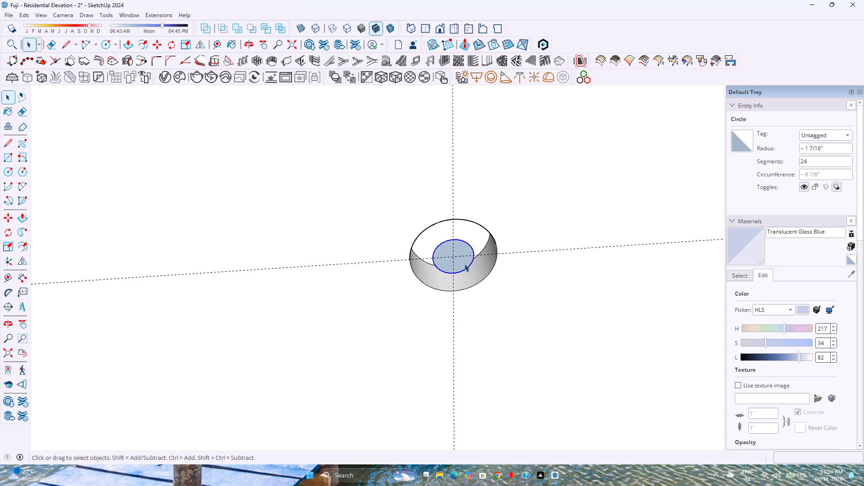
pyautogui.doubleClick(464, 264)
pyautogui.rightClick(464, 264)
pyautogui.click(504, 76)
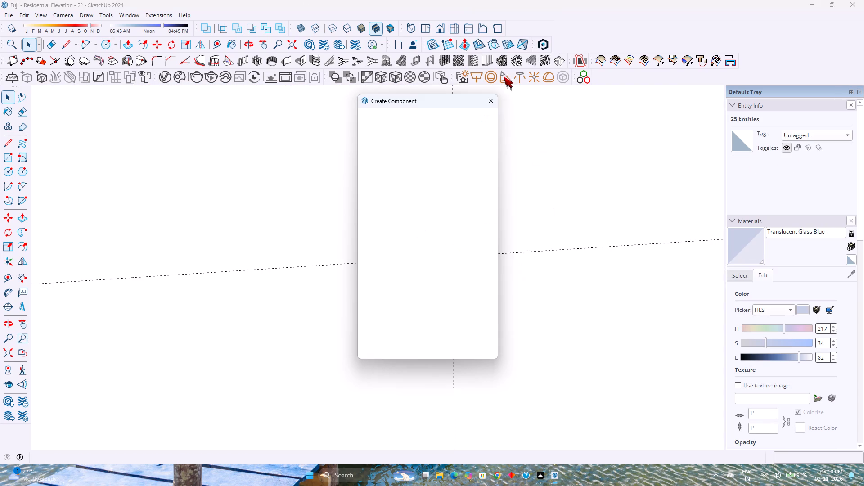
pyautogui.press('2')
pyautogui.press('Return')
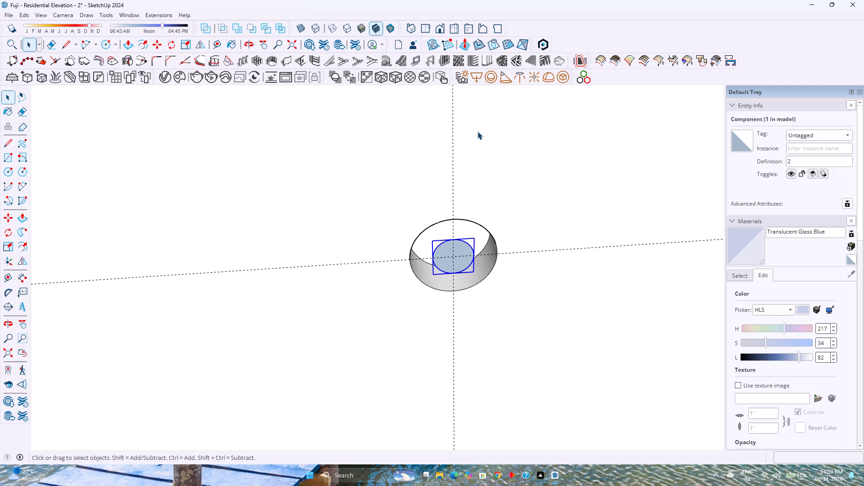
# Inside component 2, set the circle's radius to 3" and its segments to 240.
pyautogui.doubleClick(463, 260)
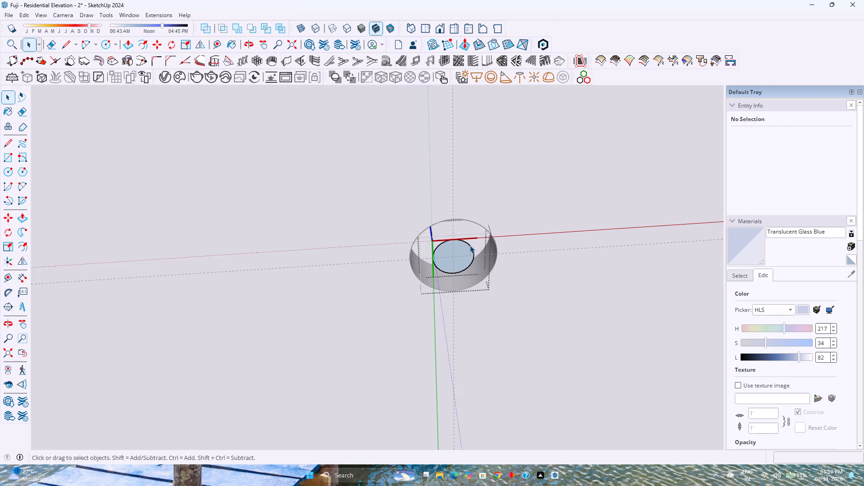
pyautogui.click(470, 245)
pyautogui.doubleClick(824, 148)
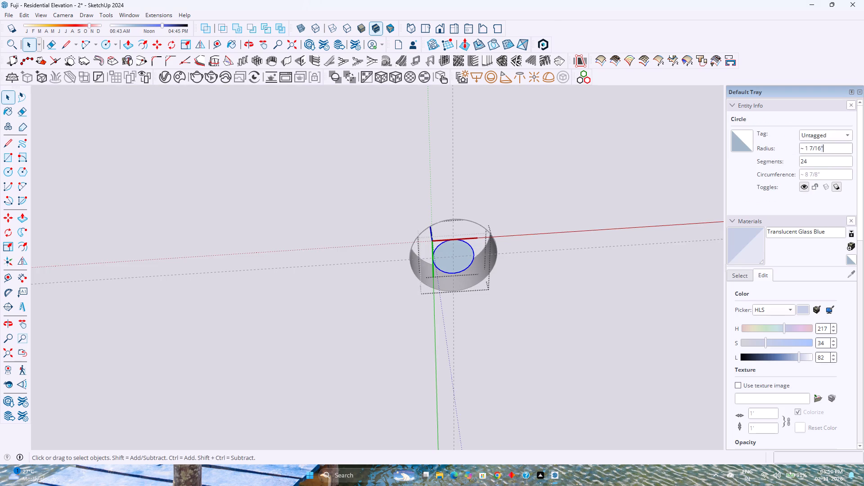
pyautogui.press('BackSpace')
pyautogui.press('BackSpace')
pyautogui.press('BackSpace')
pyautogui.press('BackSpace')
pyautogui.press('BackSpace')
pyautogui.press('BackSpace')
pyautogui.press('BackSpace')
pyautogui.press('BackSpace')
pyautogui.press('BackSpace')
pyautogui.press('BackSpace')
pyautogui.press('BackSpace')
pyautogui.press('BackSpace')
pyautogui.press('BackSpace')
pyautogui.press('BackSpace')
pyautogui.press('BackSpace')
pyautogui.press('BackSpace')
pyautogui.press('3')
pyautogui.press('Return')
pyautogui.click(819, 161)
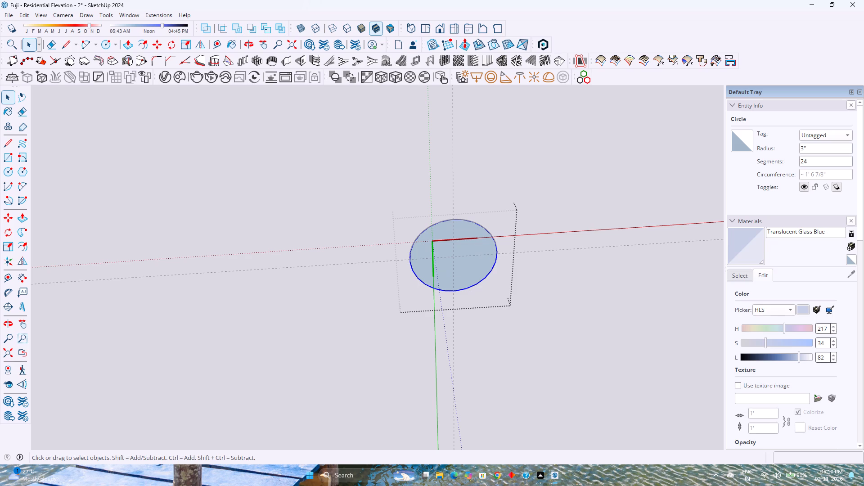
pyautogui.press('0')
pyautogui.press('Return')
pyautogui.scroll(-8, 608, 194)
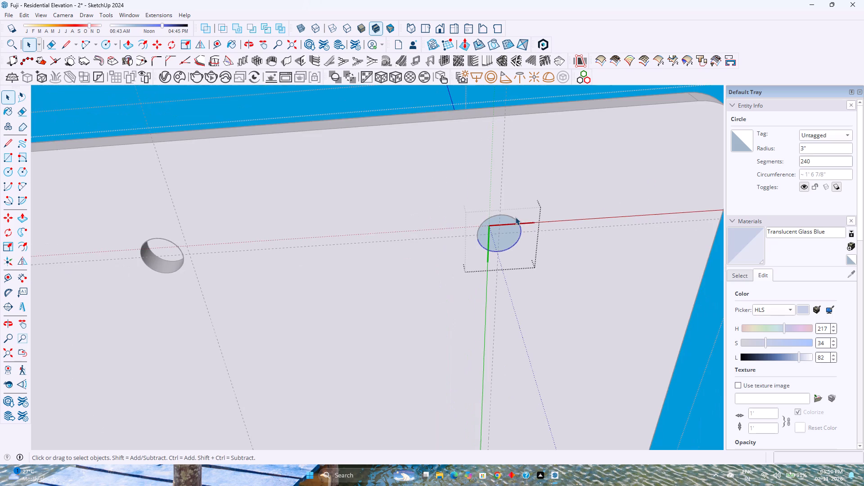
pyautogui.press('Escape')
pyautogui.press('Escape')
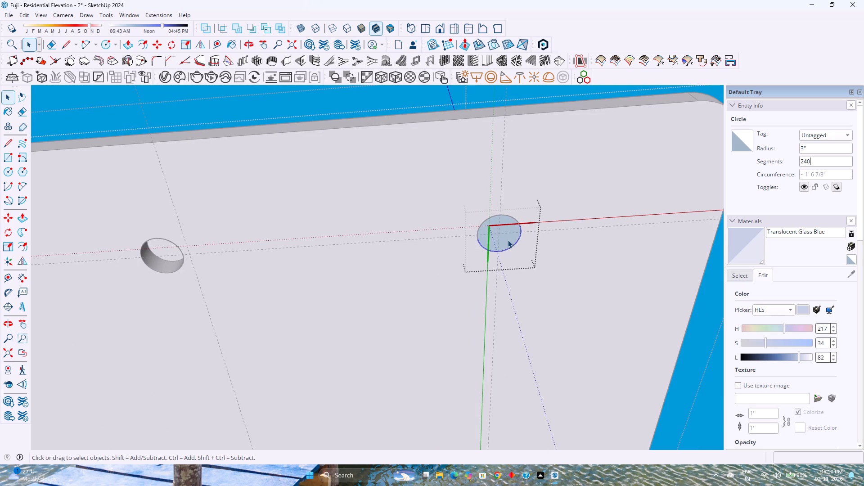
pyautogui.click(507, 239)
pyautogui.press('Escape')
# Copy the circle component about 19' 10 7/16" along the red axis to the last recess at the slab's narrow end.
pyautogui.click(507, 239)
pyautogui.press('m')
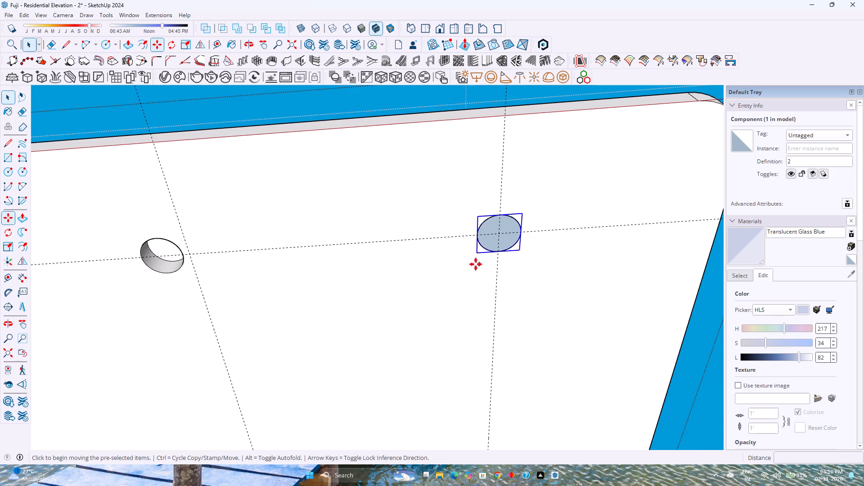
pyautogui.click(499, 234)
pyautogui.scroll(-14, 497, 235)
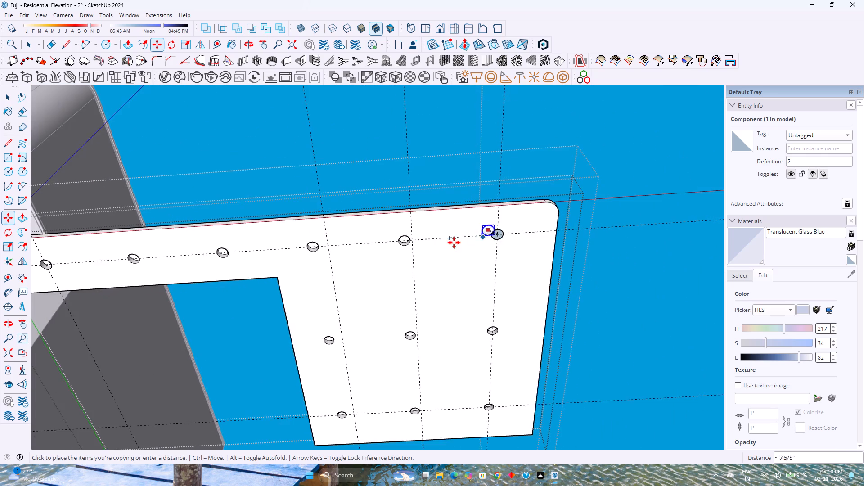
pyautogui.keyDown('shift'); pyautogui.moveTo(420, 246); pyautogui.dragTo(597, 254, button='middle'); pyautogui.keyUp('shift')
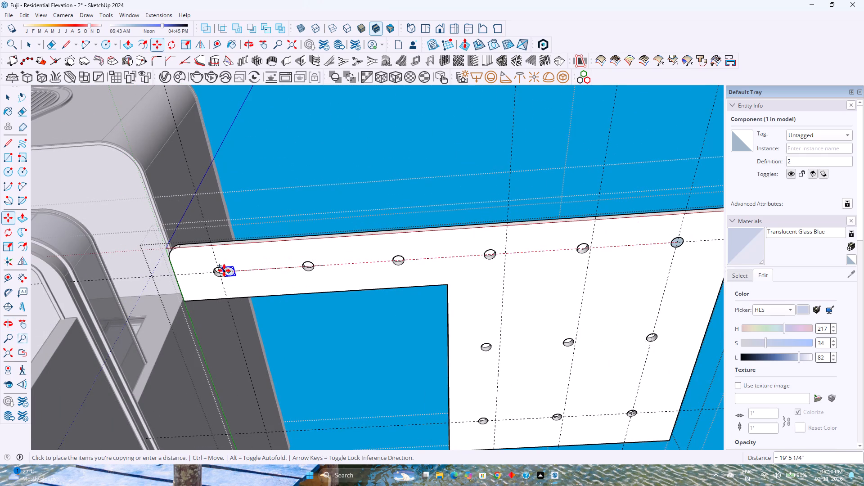
pyautogui.press('Right')
pyautogui.scroll(7, 214, 271)
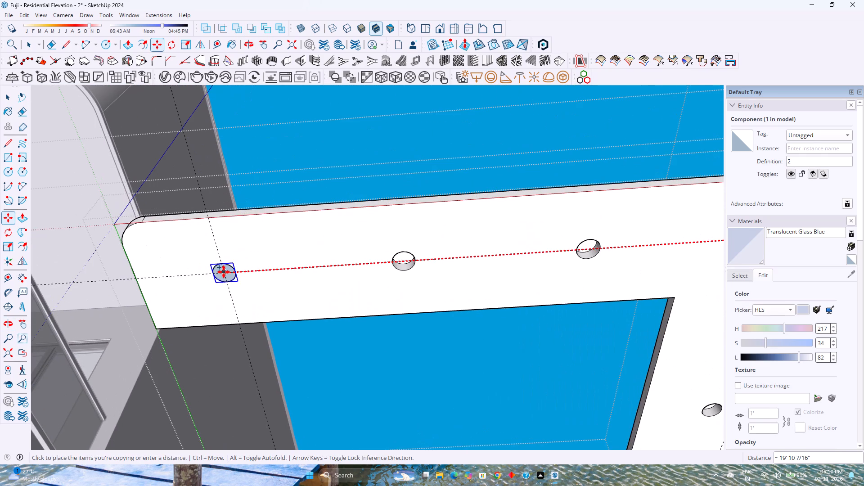
pyautogui.click(224, 272)
pyautogui.scroll(-11, 224, 272)
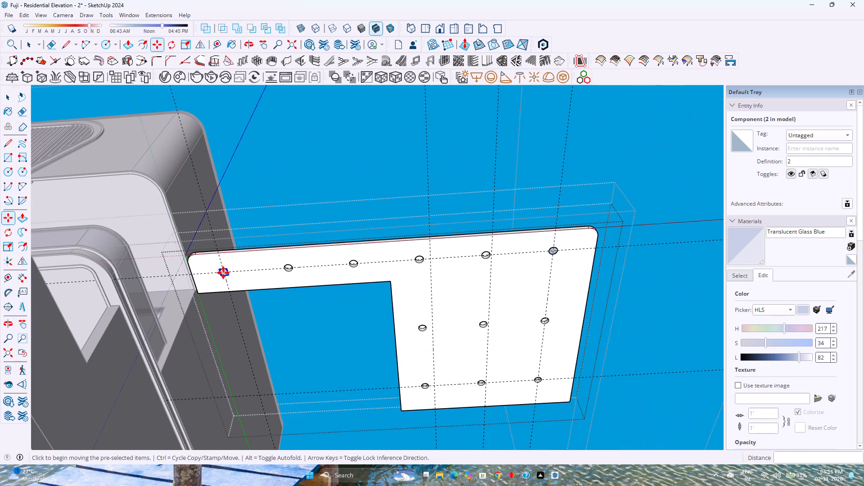
# Try 6 divisions for the copied circle components, settling on 5 equal spaces along the long row of recesses.
pyautogui.write('/6')
pyautogui.press('Return')
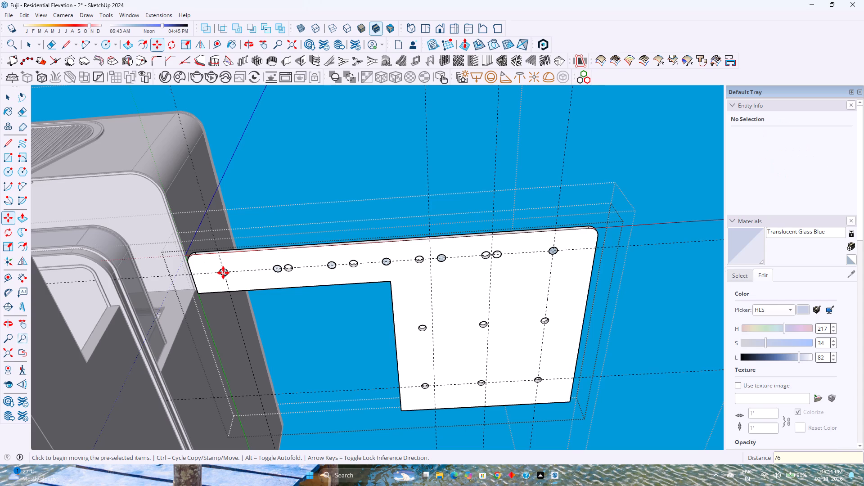
pyautogui.write('/5')
pyautogui.press('Return')
pyautogui.press('space')
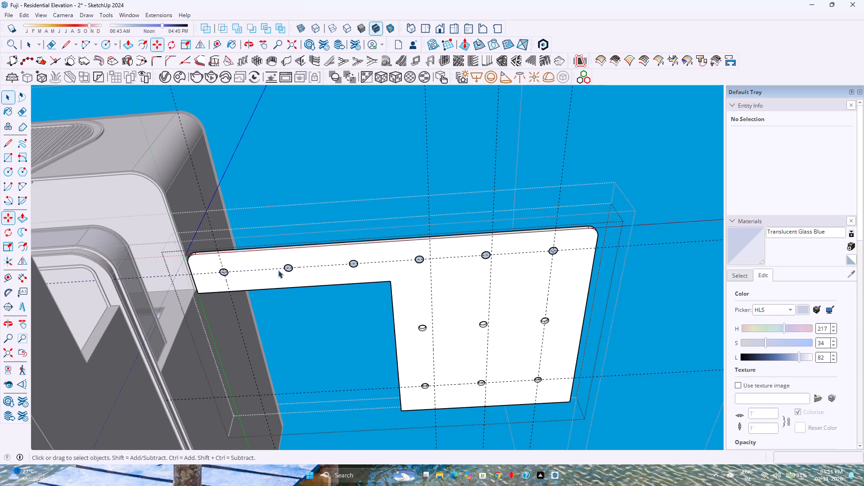
# Copy the three circle components on the slab's wide part 11' along the green axis to the farthest row of recesses.
pyautogui.scroll(7, 389, 281)
pyautogui.click(455, 241)
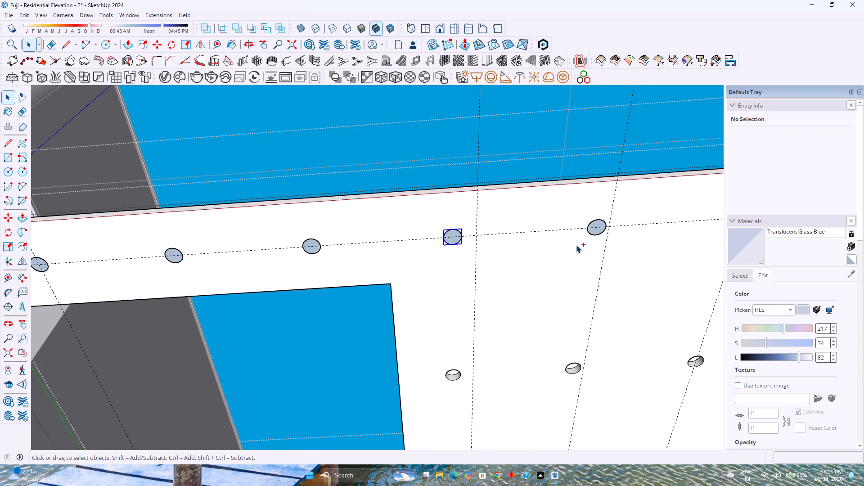
pyautogui.keyDown('ctrl'); pyautogui.click(593, 233); pyautogui.keyUp('ctrl')
pyautogui.scroll(-5, 565, 274)
pyautogui.scroll(3, 584, 245)
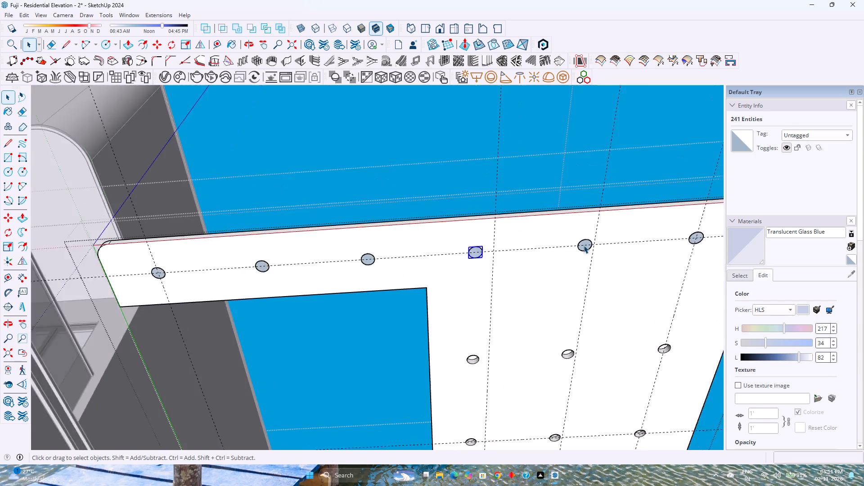
pyautogui.scroll(1, 584, 245)
pyautogui.keyDown('ctrl'); pyautogui.click(582, 249); pyautogui.keyUp('ctrl')
pyautogui.scroll(-5, 556, 279)
pyautogui.scroll(5, 667, 261)
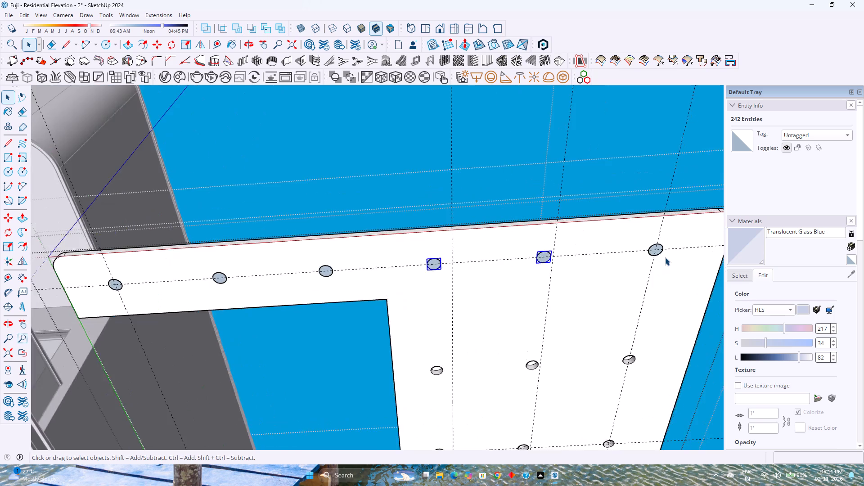
pyautogui.scroll(2, 665, 257)
pyautogui.keyDown('ctrl'); pyautogui.click(654, 252); pyautogui.keyUp('ctrl')
pyautogui.press('m')
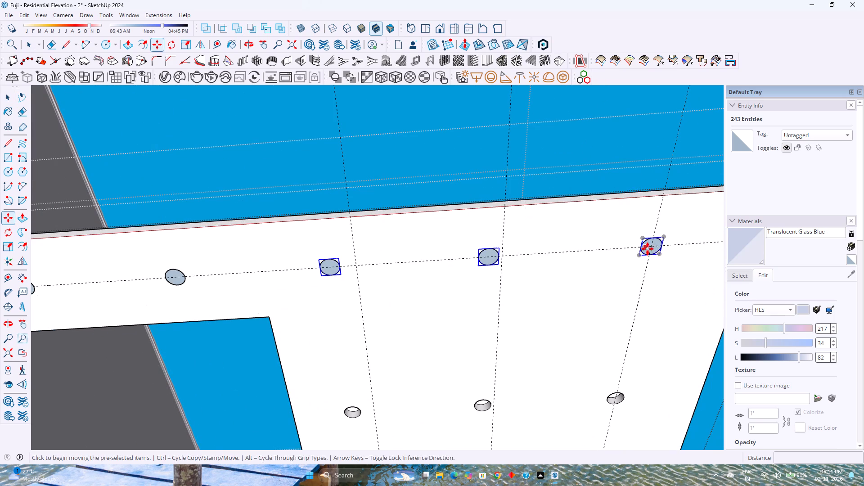
pyautogui.click(652, 247)
pyautogui.scroll(-8, 621, 294)
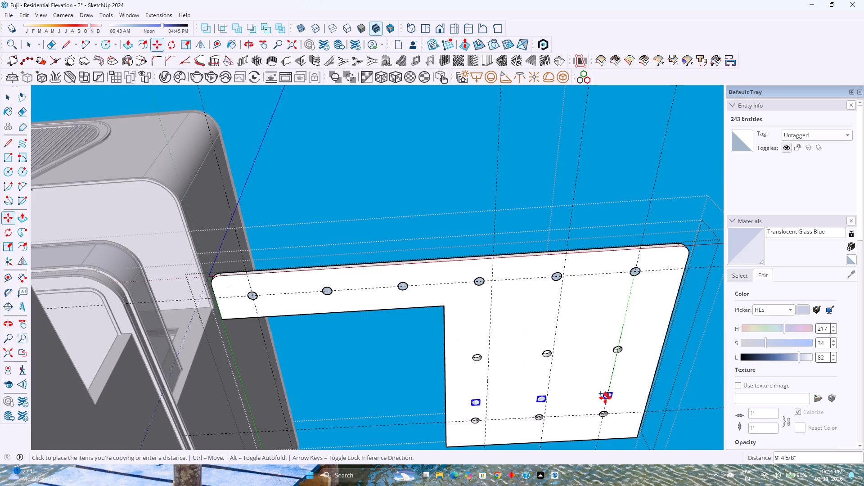
pyautogui.scroll(16, 601, 416)
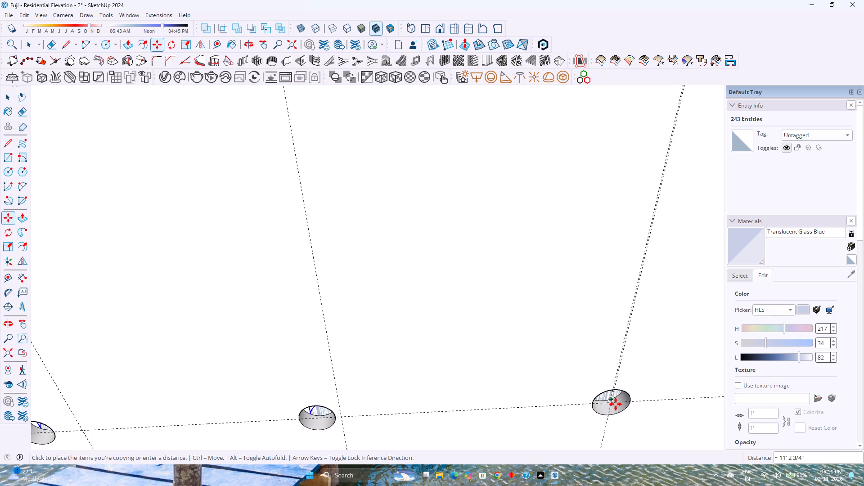
pyautogui.press('Left')
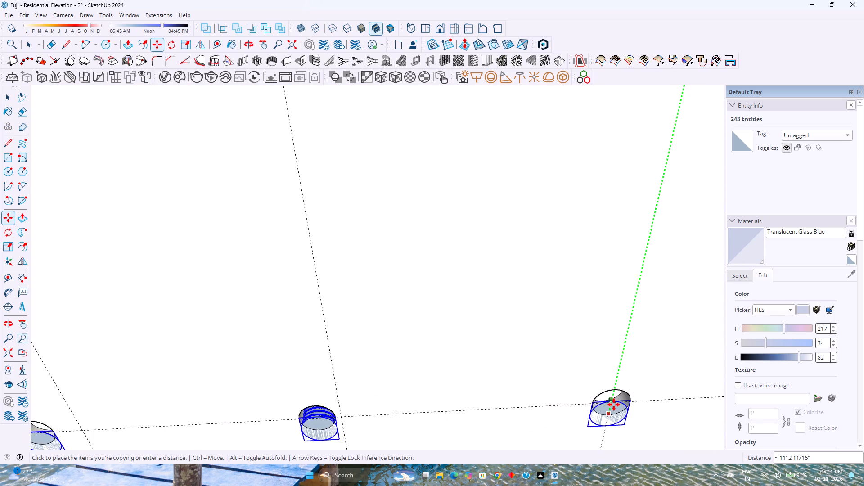
pyautogui.scroll(11, 606, 414)
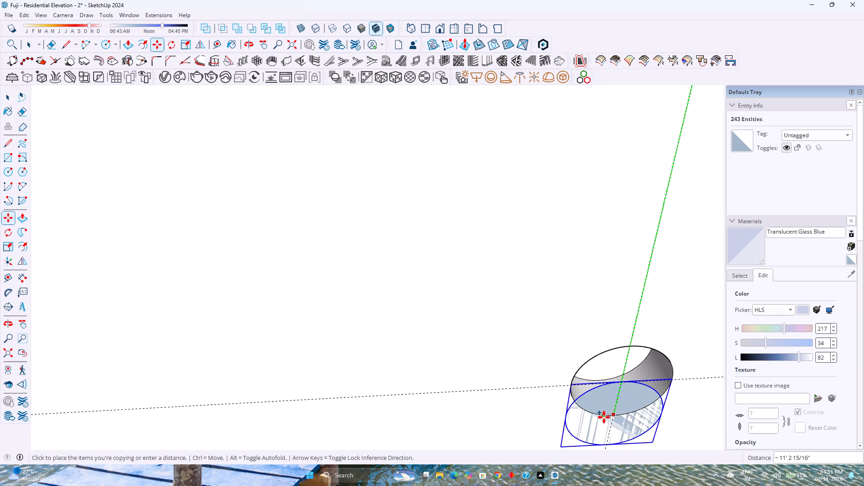
pyautogui.scroll(1, 604, 417)
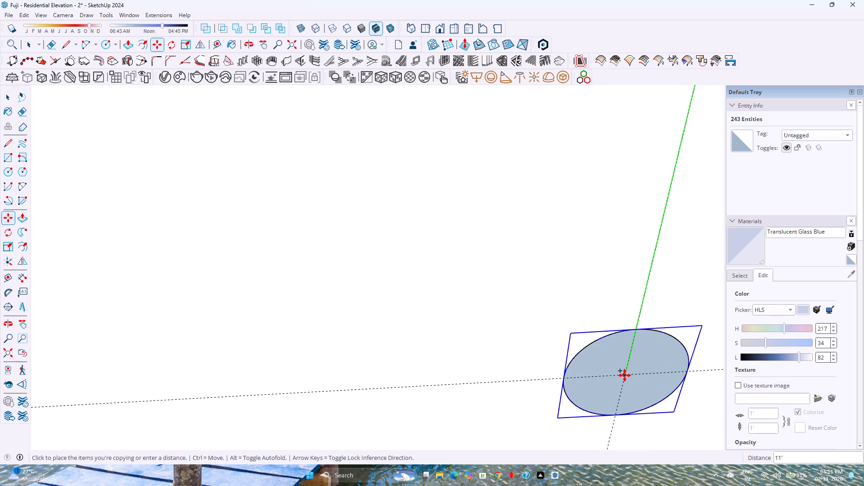
pyautogui.click(625, 375)
# Divide the copy distance into 2 equal spaces to fill the middle row of recesses.
pyautogui.scroll(-18, 625, 375)
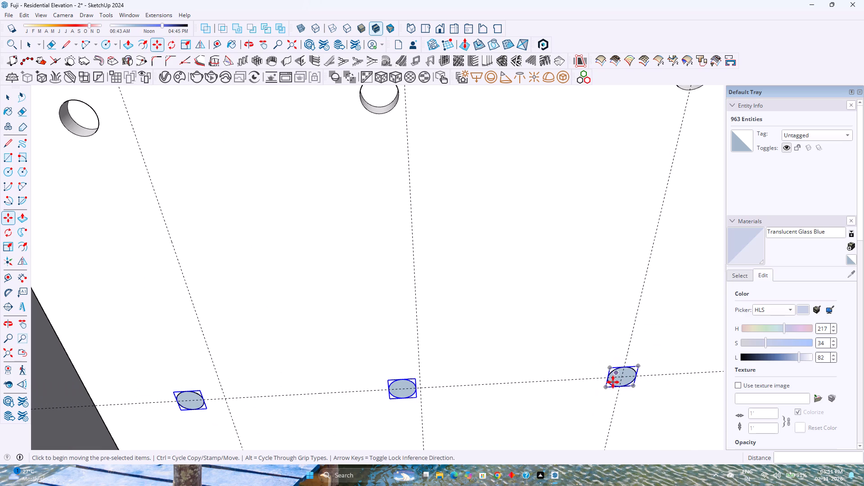
pyautogui.write('/2')
pyautogui.press('Return')
pyautogui.scroll(-15, 454, 283)
pyautogui.press('space')
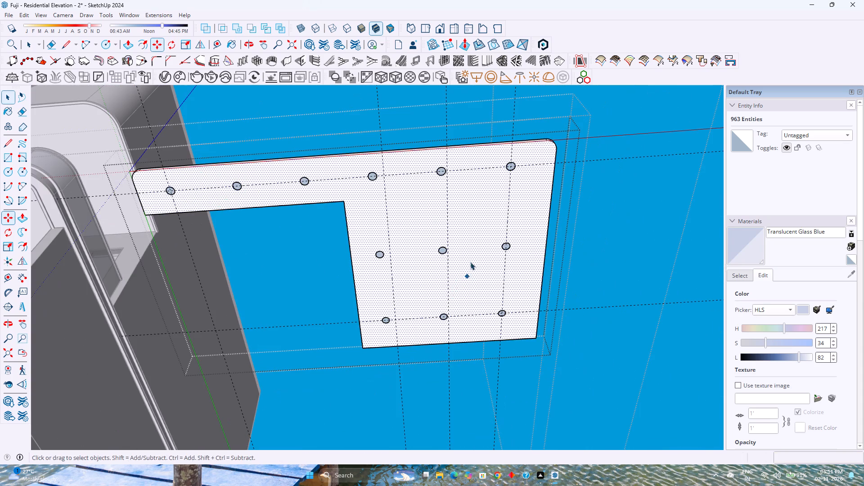
# Inside the corner circle component, extrude the circular face downward, trying 1" and settling on 2".
pyautogui.scroll(3, 497, 193)
pyautogui.keyDown('shift'); pyautogui.moveTo(504, 190); pyautogui.dragTo(447, 280, button='middle'); pyautogui.keyUp('shift')
pyautogui.middleClick(446, 283)
pyautogui.moveTo(452, 279); pyautogui.dragTo(389, 354, button='middle')
pyautogui.middleClick(388, 355)
pyautogui.scroll(1, 387, 356)
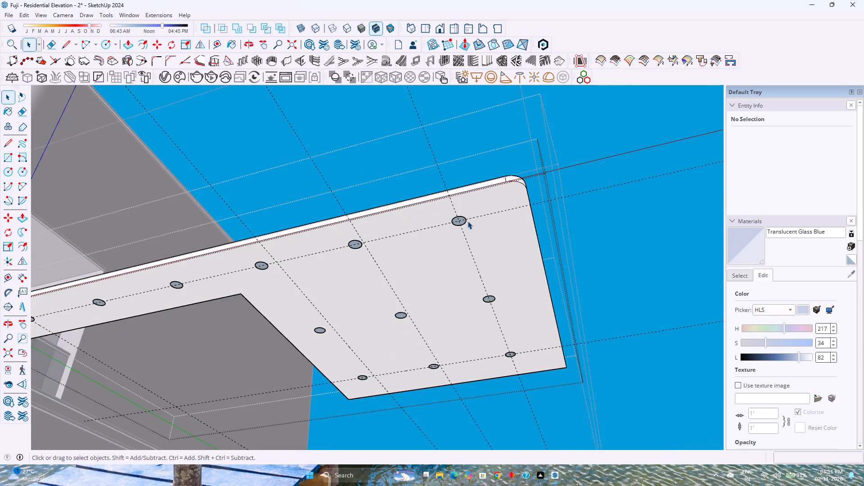
pyautogui.scroll(16, 467, 212)
pyautogui.doubleClick(435, 247)
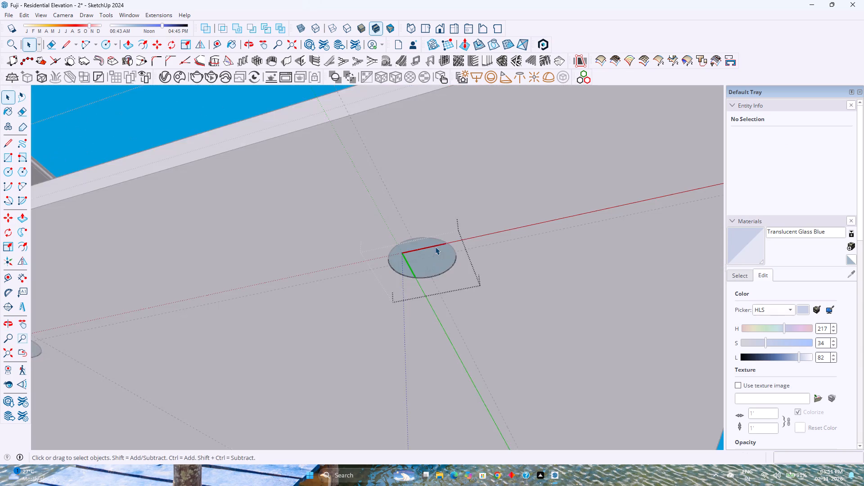
pyautogui.scroll(3, 435, 247)
pyautogui.press('p')
pyautogui.click(436, 258)
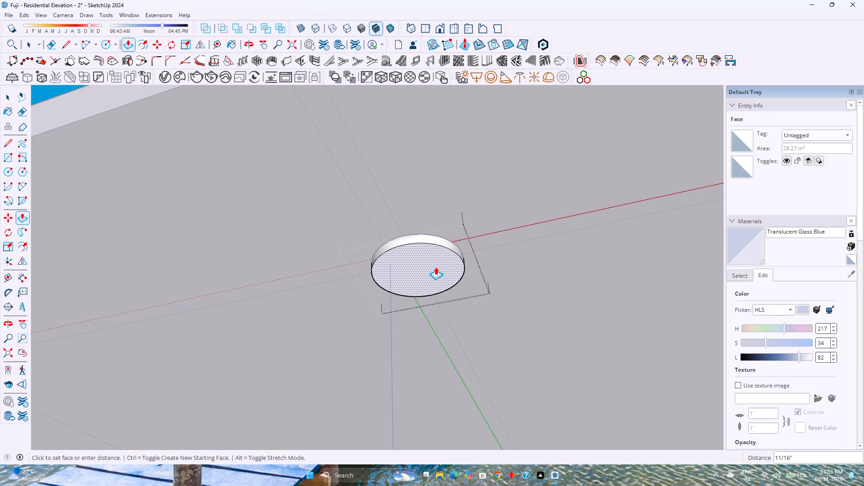
pyautogui.press('1')
pyautogui.press('Return')
pyautogui.scroll(3, 432, 274)
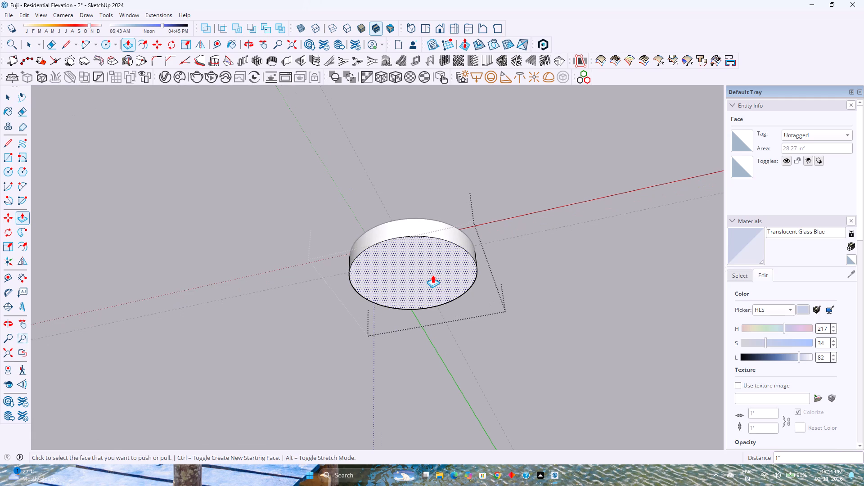
pyautogui.press('2')
pyautogui.press('Return')
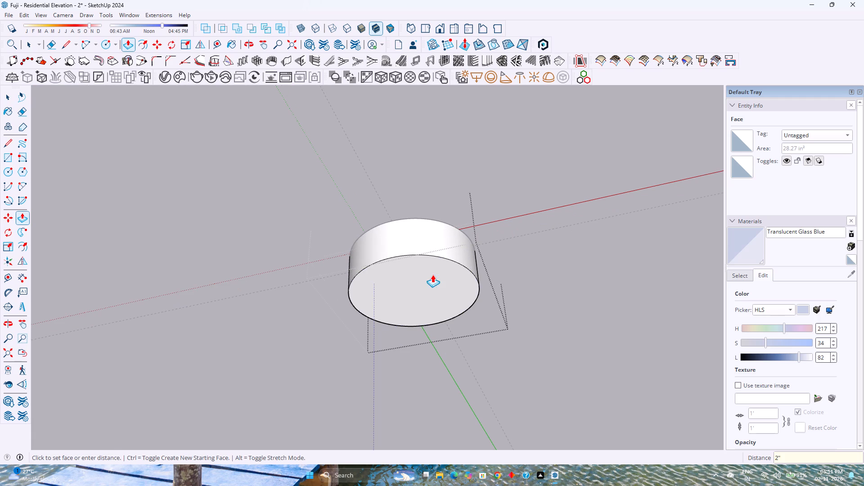
# Offset the cylinder's bottom edge inward about 1/8" for a thin rim, and that inner circle a further 1/2" or so.
pyautogui.moveTo(410, 291); pyautogui.dragTo(434, 232, button='middle')
pyautogui.middleClick(434, 231)
pyautogui.scroll(1, 434, 230)
pyautogui.scroll(-3, 434, 227)
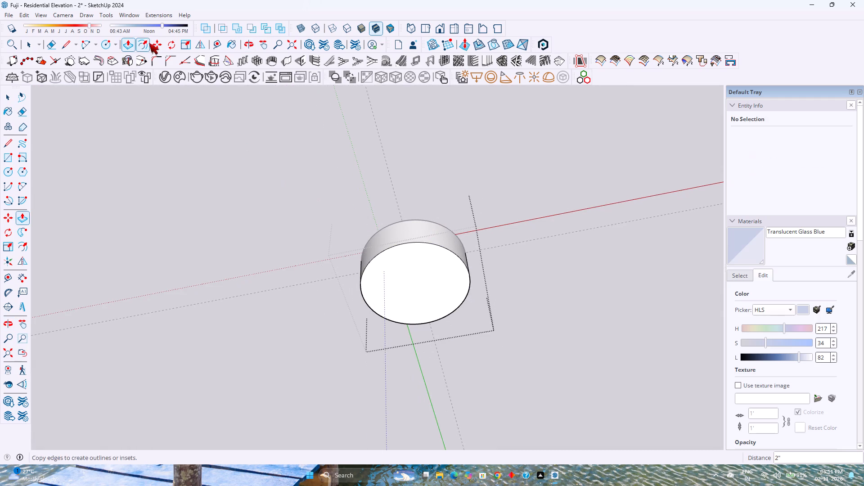
pyautogui.click(146, 46)
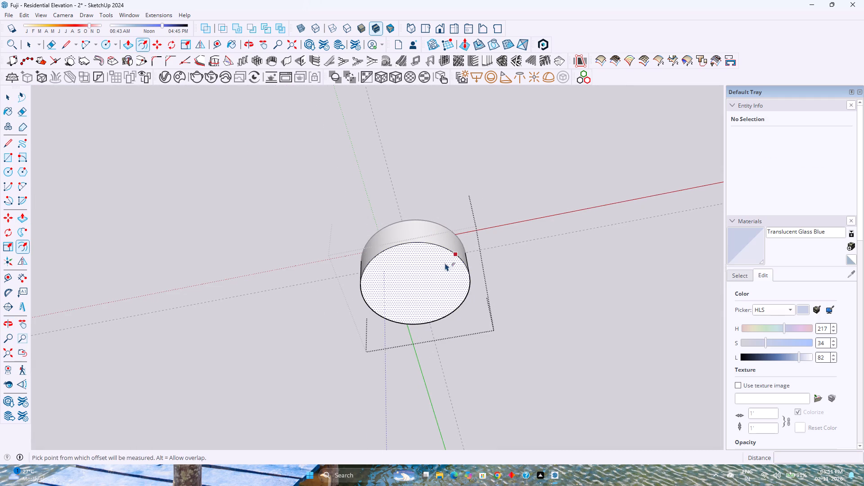
pyautogui.click(445, 260)
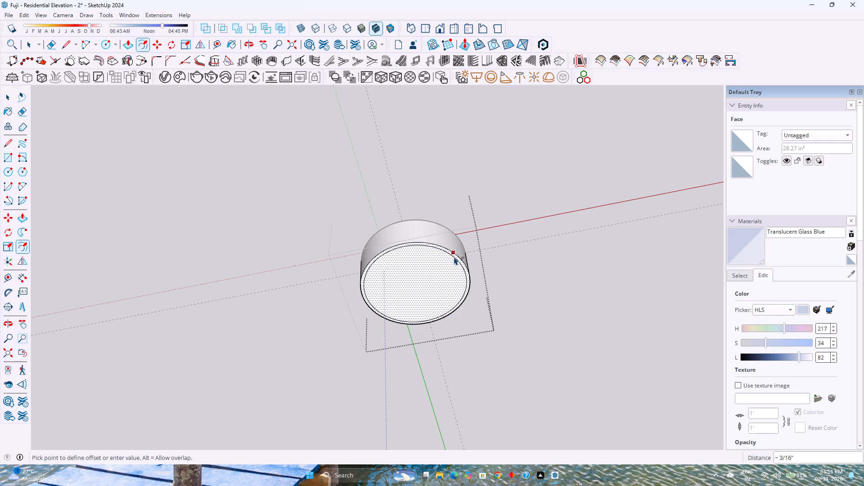
pyautogui.scroll(15, 454, 257)
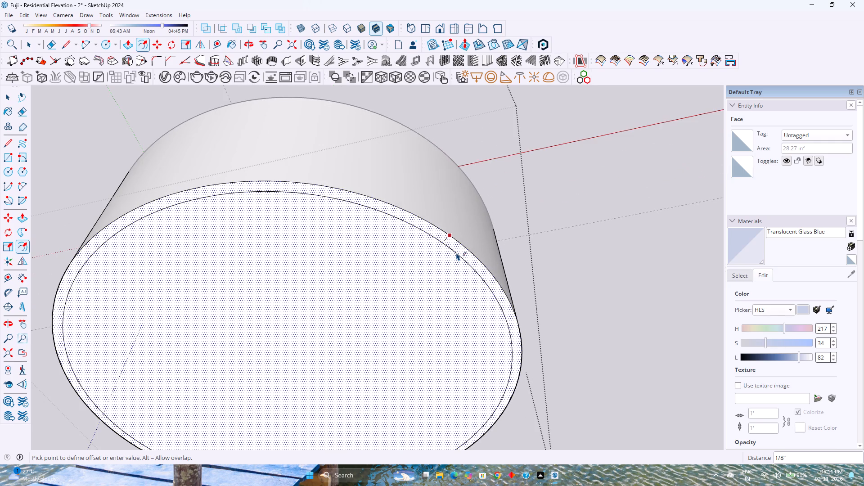
pyautogui.click(456, 252)
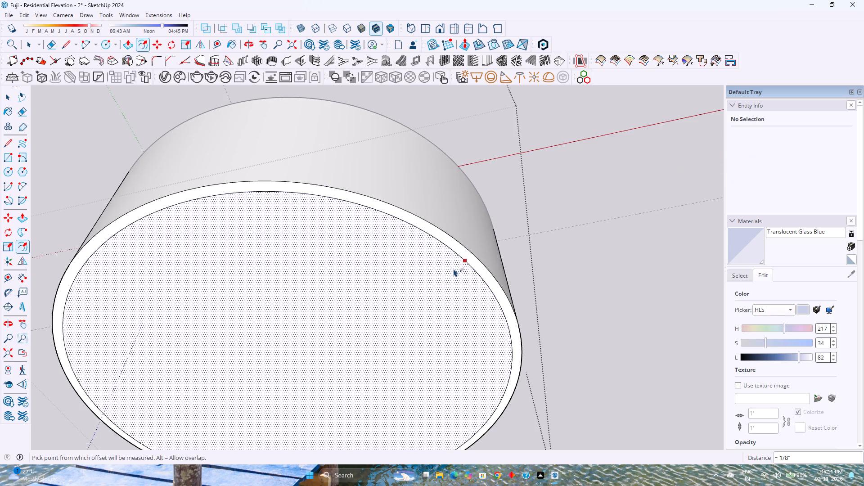
pyautogui.click(458, 268)
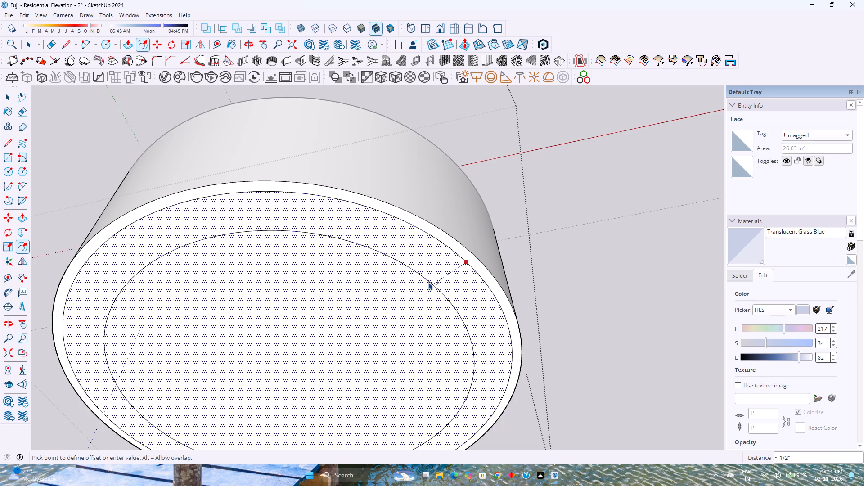
pyautogui.click(427, 283)
# Push the innermost disc in by 1/8" twice and the ring around it once by the same amount, keeping the thin outer rim.
pyautogui.scroll(-9, 427, 283)
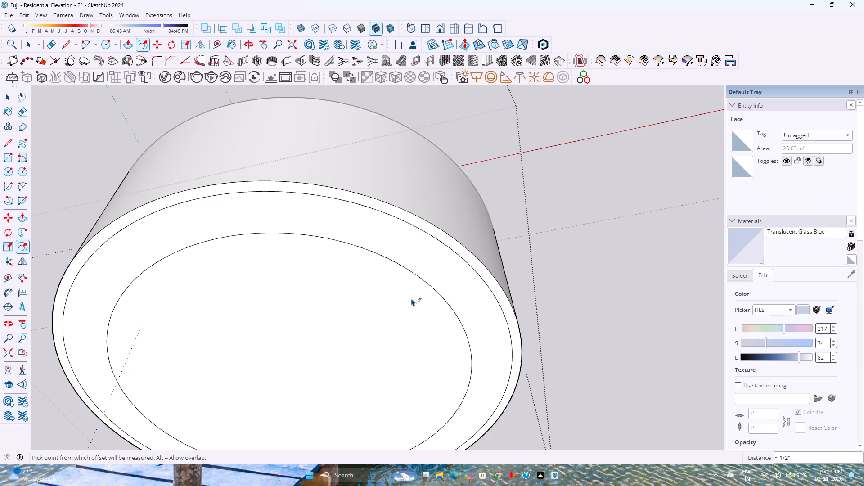
pyautogui.scroll(-8, 411, 298)
pyautogui.scroll(2, 387, 301)
pyautogui.scroll(-5, 387, 301)
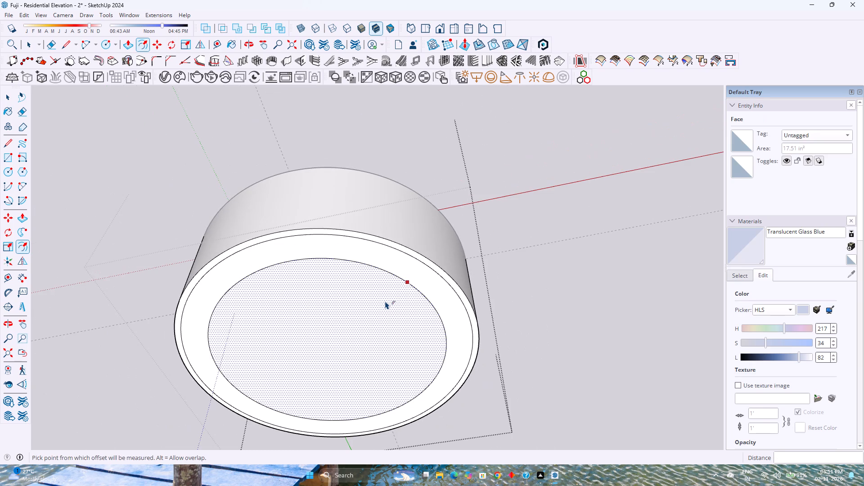
pyautogui.press('p')
pyautogui.click(318, 331)
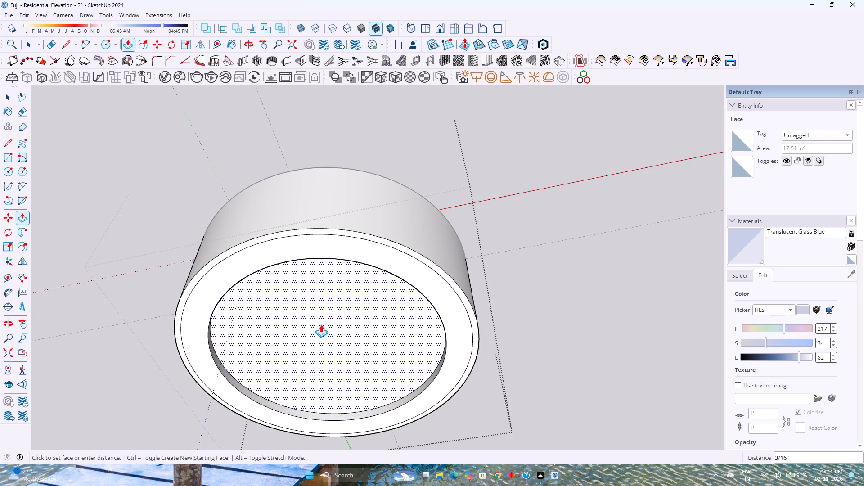
pyautogui.click(320, 327)
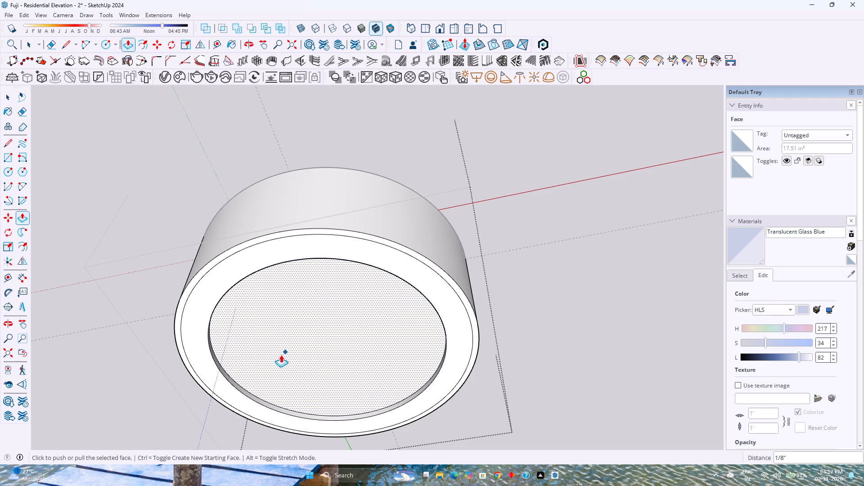
pyautogui.doubleClick(331, 328)
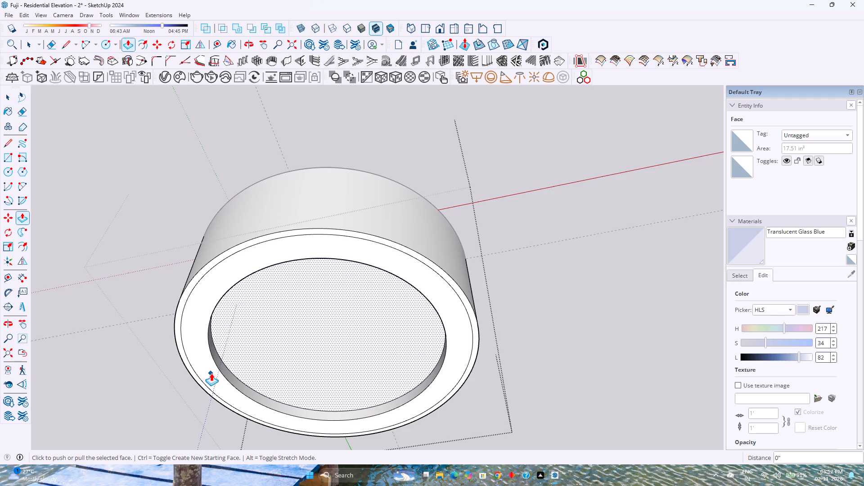
pyautogui.press('Escape')
pyautogui.doubleClick(211, 373)
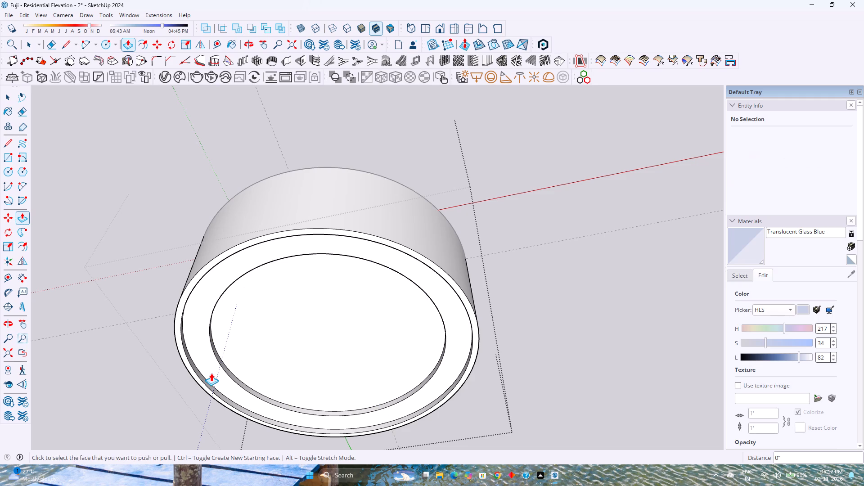
pyautogui.press('space')
# Place a V-Ray spot light at the centre of the fixture's recessed disc, inside the component.
pyautogui.scroll(-7, 271, 352)
pyautogui.moveTo(234, 368); pyautogui.dragTo(250, 357, button='middle')
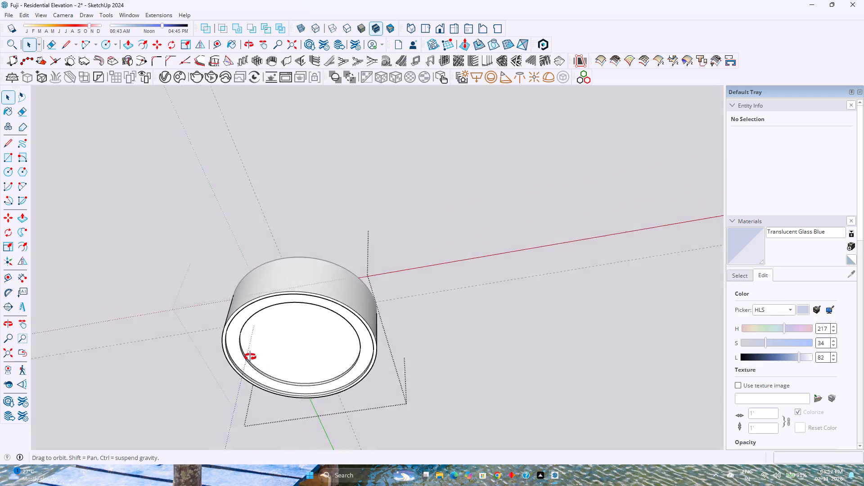
pyautogui.moveTo(250, 357); pyautogui.dragTo(273, 328, button='middle')
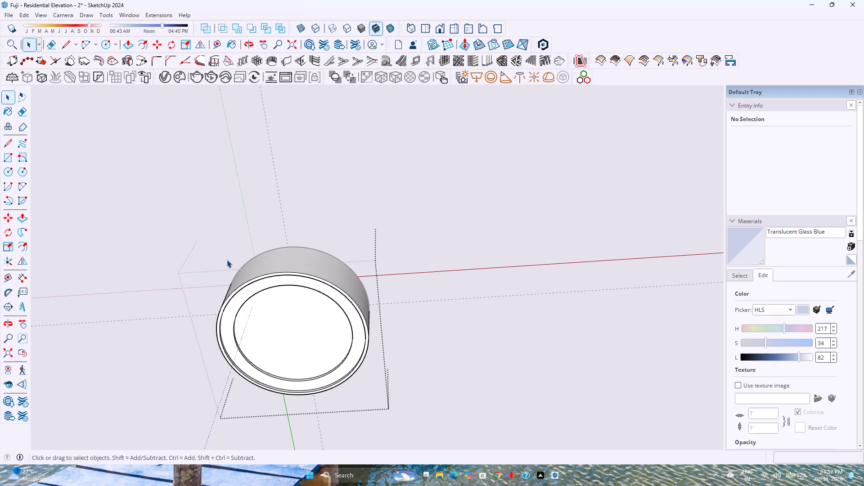
pyautogui.click(507, 76)
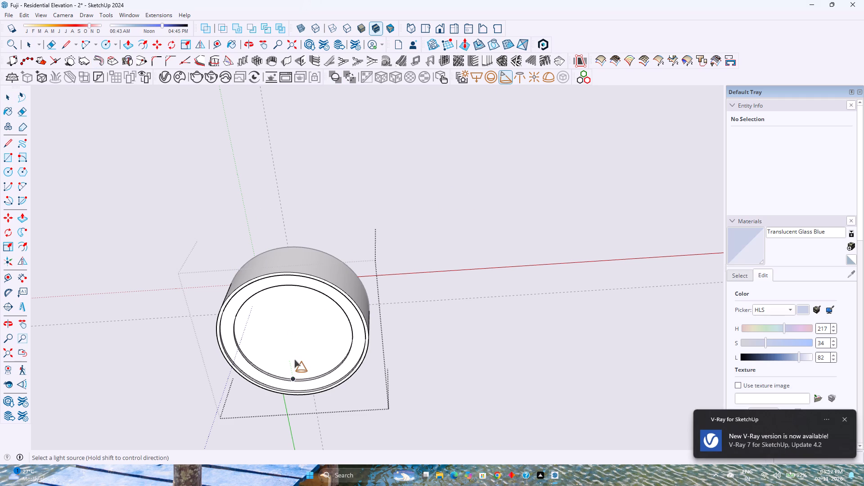
pyautogui.click(293, 333)
pyautogui.scroll(-12, 314, 333)
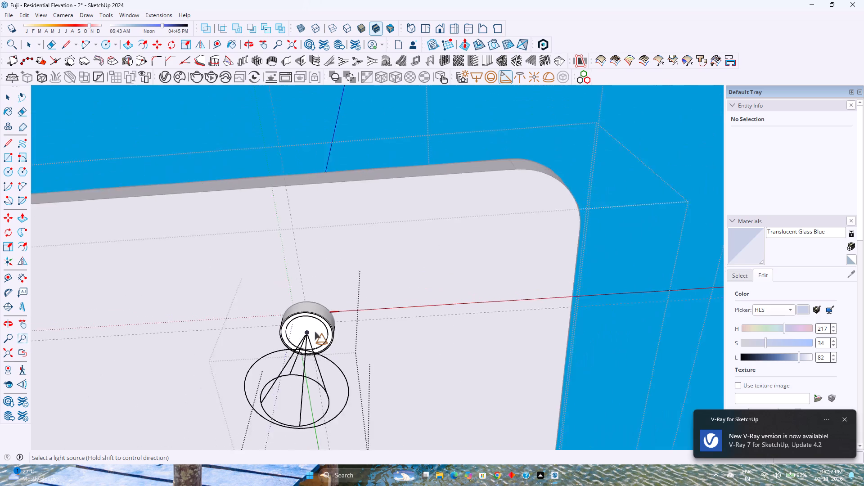
pyautogui.scroll(-4, 315, 332)
pyautogui.moveTo(326, 322); pyautogui.dragTo(348, 432, button='middle')
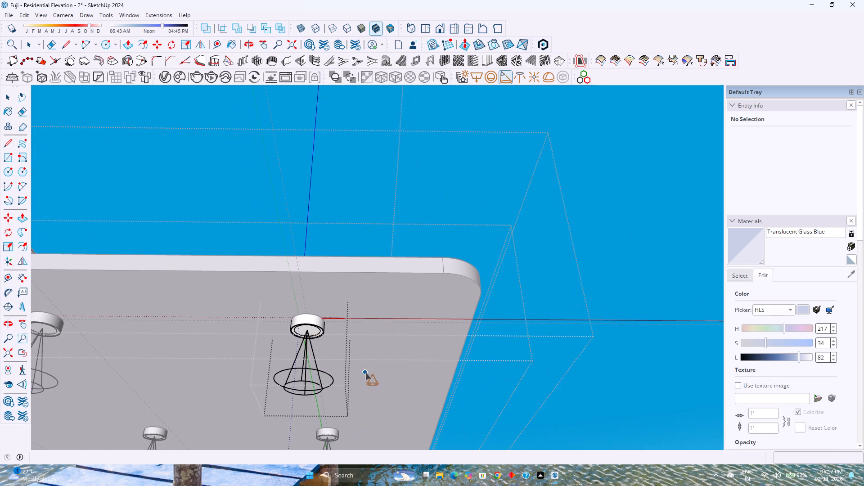
# Leave the downlight component, select all of its instances, and hide them so only the slab's round recesses remain.
pyautogui.press('space')
pyautogui.press('Escape')
pyautogui.scroll(-4, 376, 358)
pyautogui.moveTo(373, 360); pyautogui.dragTo(428, 343, button='middle')
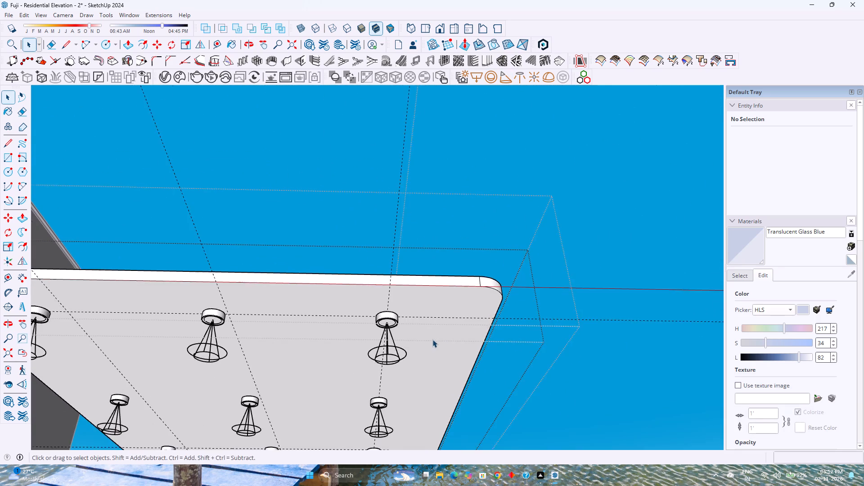
pyautogui.scroll(-3, 432, 339)
pyautogui.moveTo(425, 342); pyautogui.dragTo(437, 292, button='middle')
pyautogui.scroll(5, 415, 303)
pyautogui.click(400, 322)
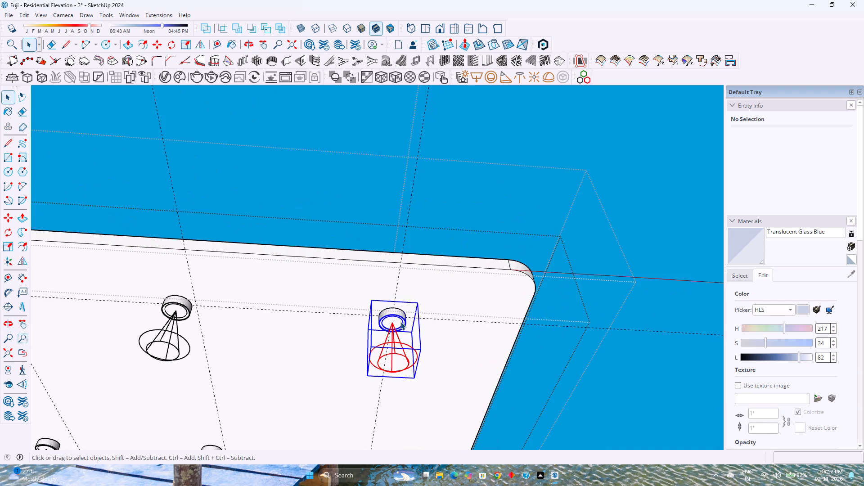
pyautogui.rightClick(400, 322)
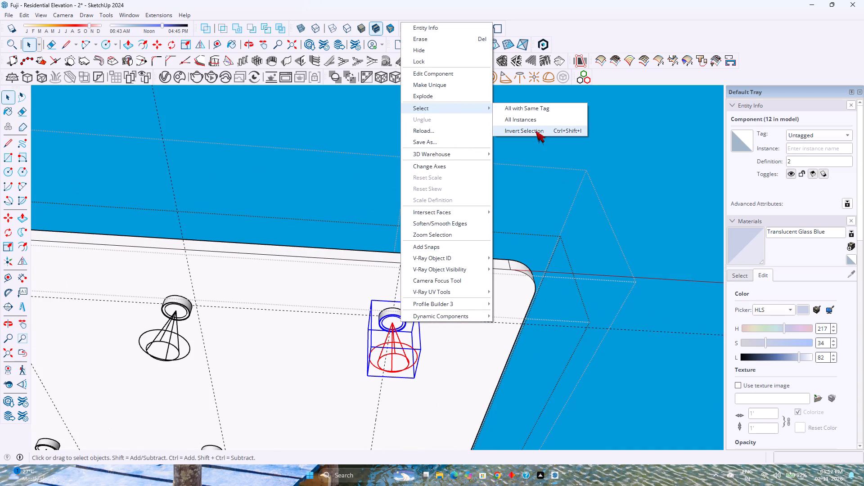
pyautogui.click(535, 124)
pyautogui.rightClick(398, 325)
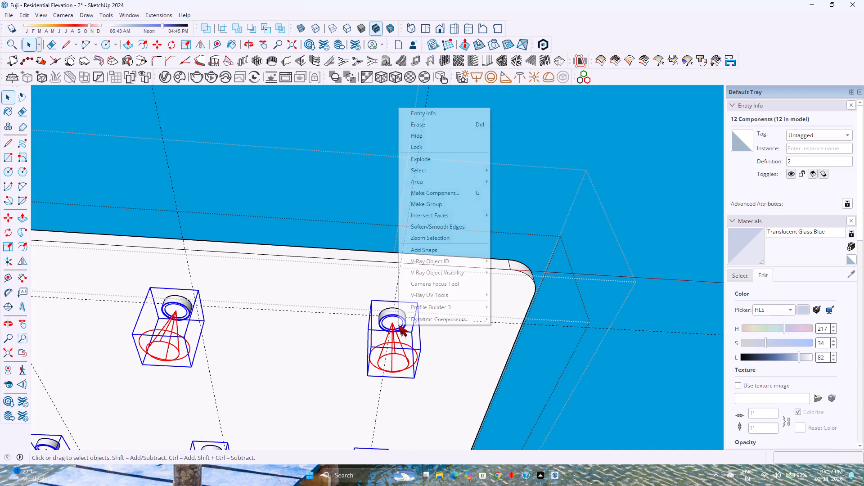
pyautogui.click(466, 134)
# Copy the long edge at the slab underside's outer end 6" inward across the ceiling face.
pyautogui.scroll(-8, 401, 258)
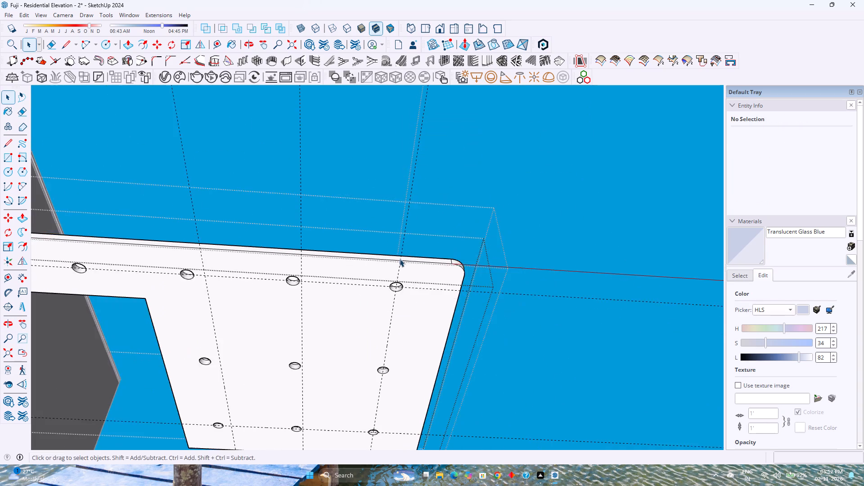
pyautogui.scroll(-7, 400, 259)
pyautogui.keyDown('shift'); pyautogui.moveTo(333, 284); pyautogui.dragTo(379, 287, button='middle'); pyautogui.keyUp('shift')
pyautogui.scroll(6, 370, 312)
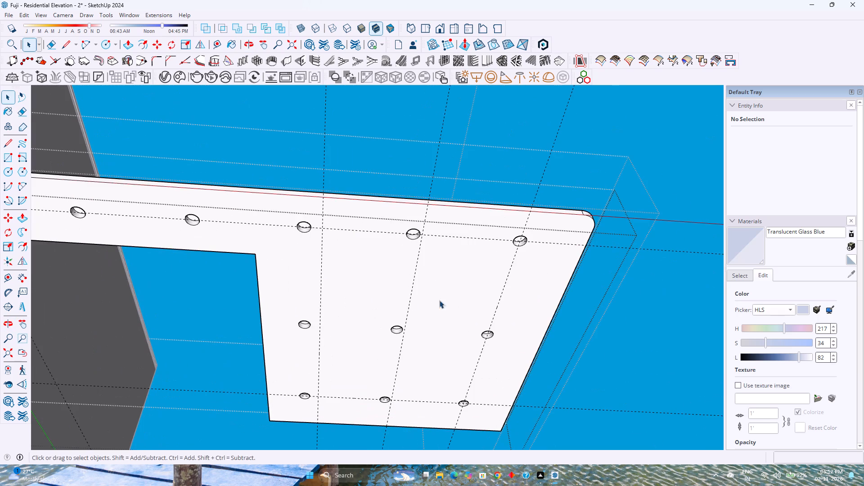
pyautogui.click(556, 306)
pyautogui.scroll(1, 548, 310)
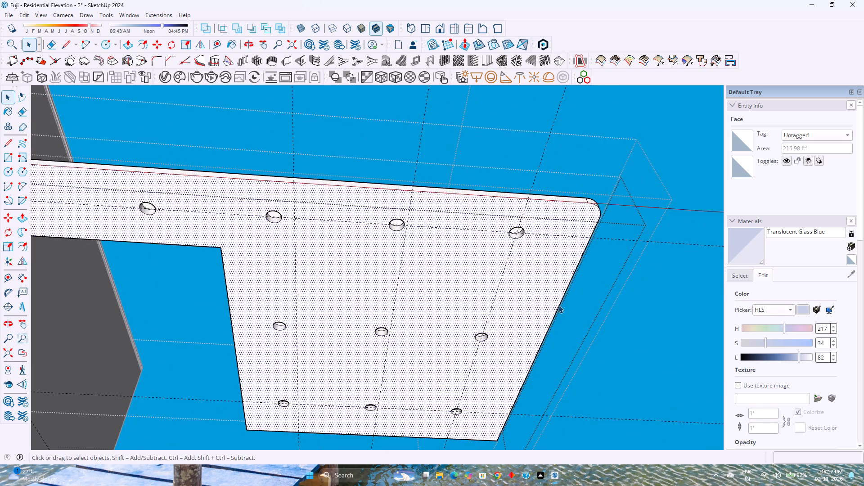
pyautogui.click(560, 304)
pyautogui.scroll(1, 556, 304)
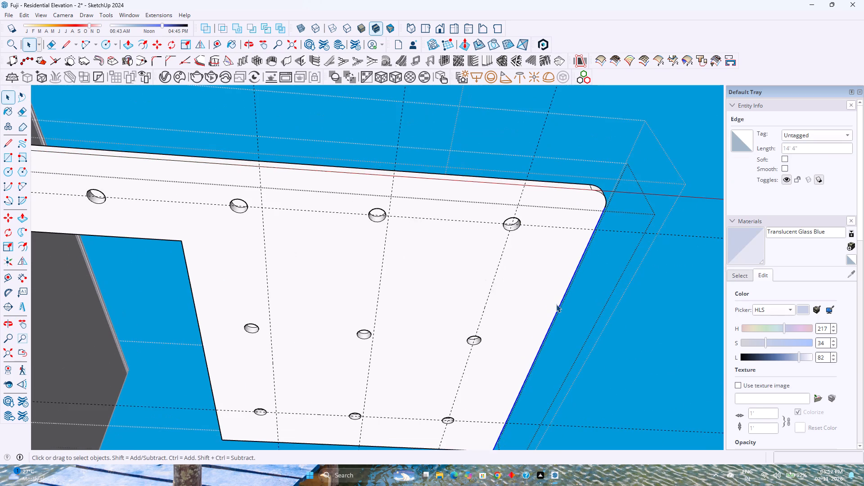
pyautogui.moveTo(556, 304); pyautogui.dragTo(493, 355, button='middle')
pyautogui.press('m')
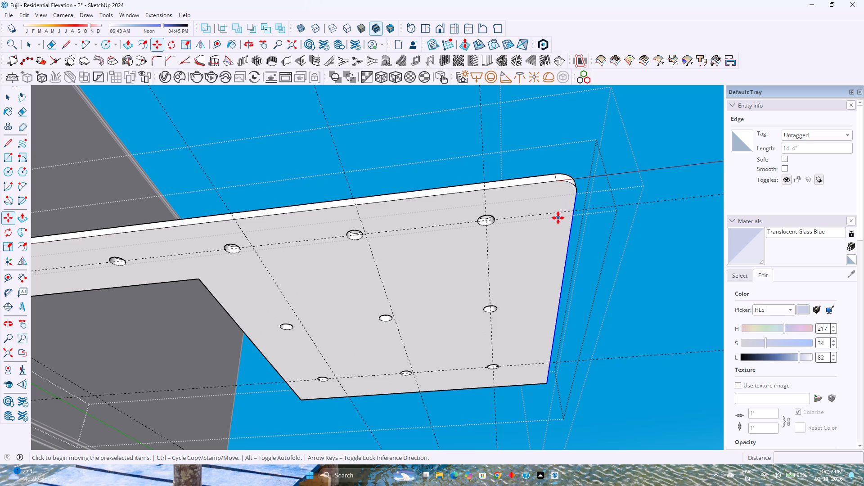
pyautogui.click(577, 196)
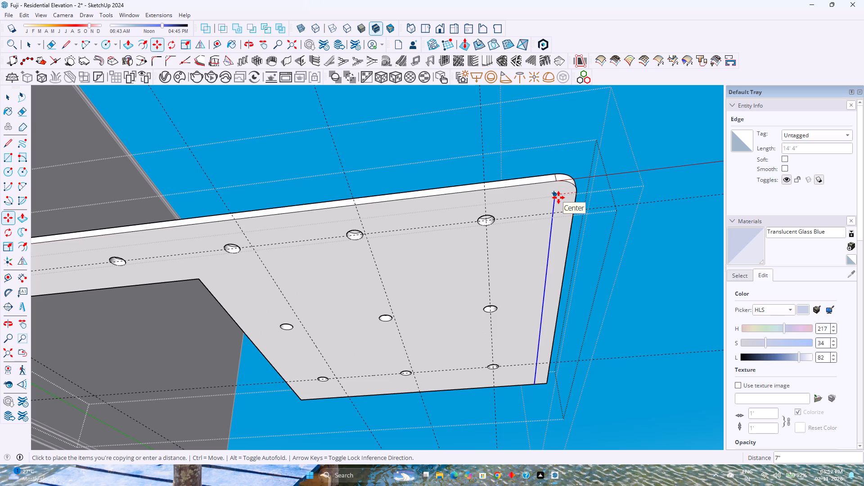
pyautogui.press('6')
pyautogui.press('Return')
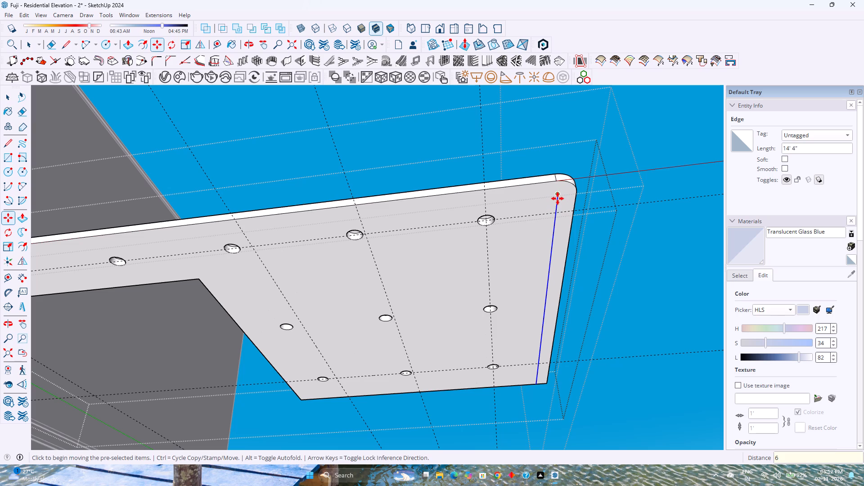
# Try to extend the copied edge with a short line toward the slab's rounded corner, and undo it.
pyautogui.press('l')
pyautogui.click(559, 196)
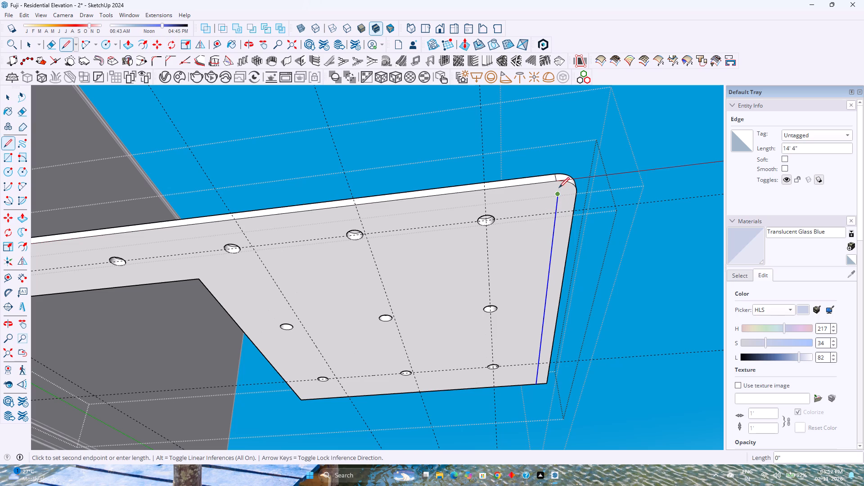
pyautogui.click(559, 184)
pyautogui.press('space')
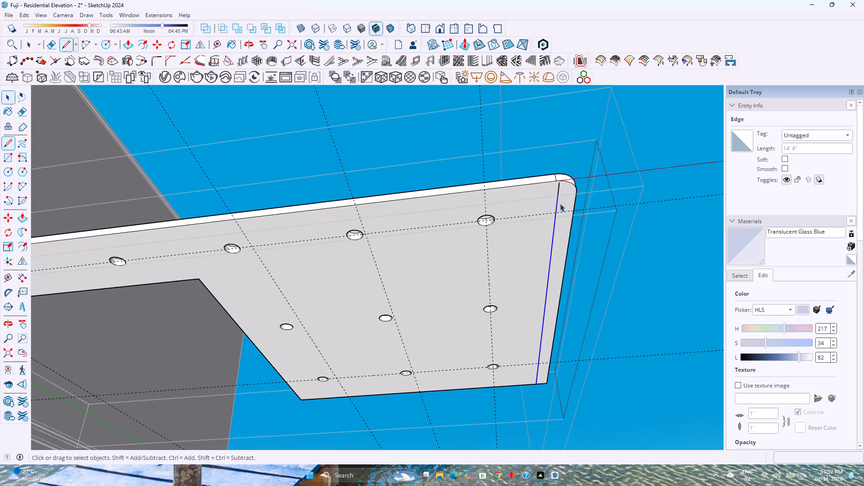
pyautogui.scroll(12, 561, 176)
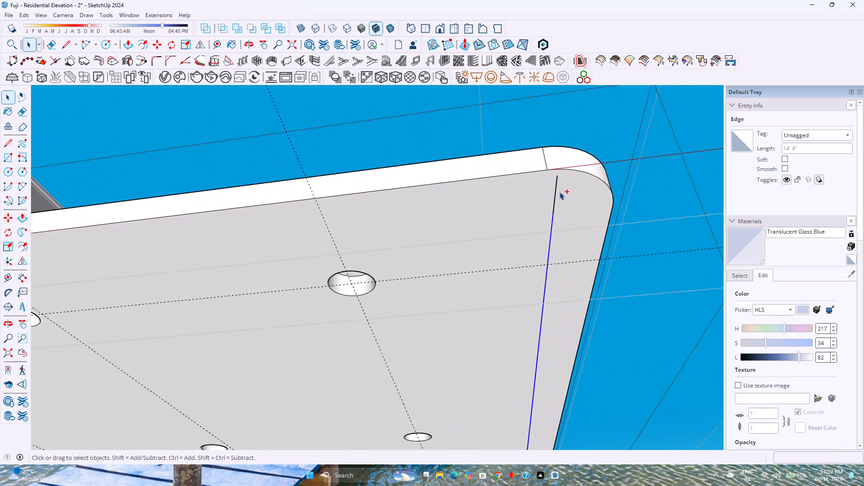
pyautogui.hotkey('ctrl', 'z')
# Draw a line from the copied edge's end to the rounded corner's arc and weld both edges into one curve.
pyautogui.press('l')
pyautogui.click(553, 210)
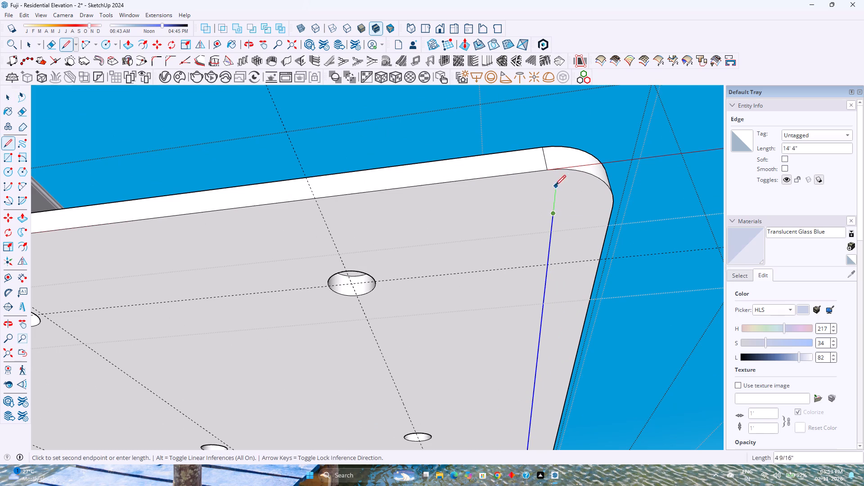
pyautogui.click(557, 171)
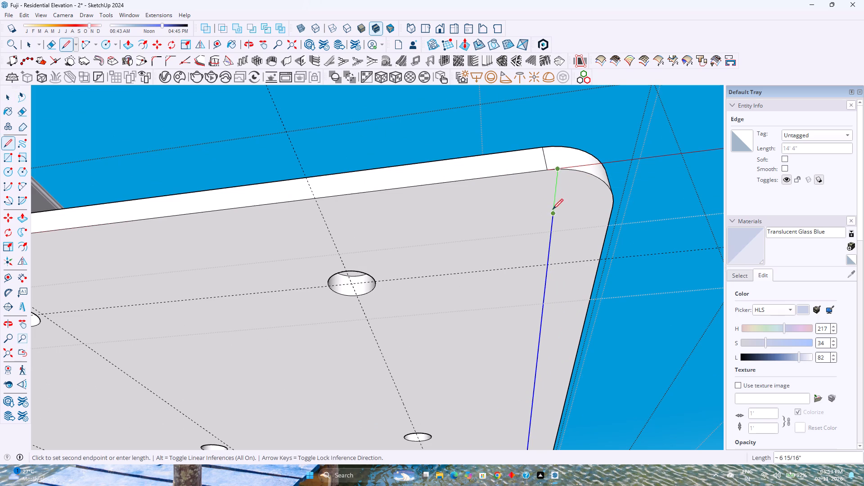
pyautogui.press('space')
pyautogui.keyDown('ctrl'); pyautogui.click(553, 199); pyautogui.keyUp('ctrl')
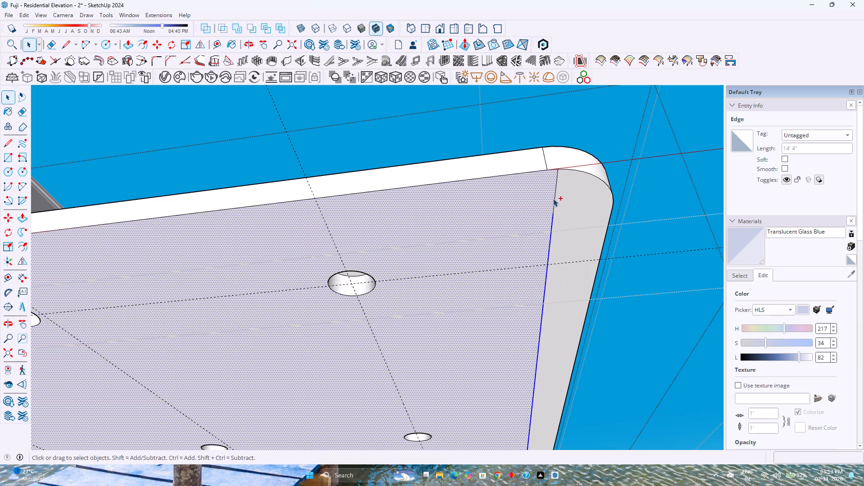
pyautogui.keyDown('ctrl'); pyautogui.click(555, 196); pyautogui.keyUp('ctrl')
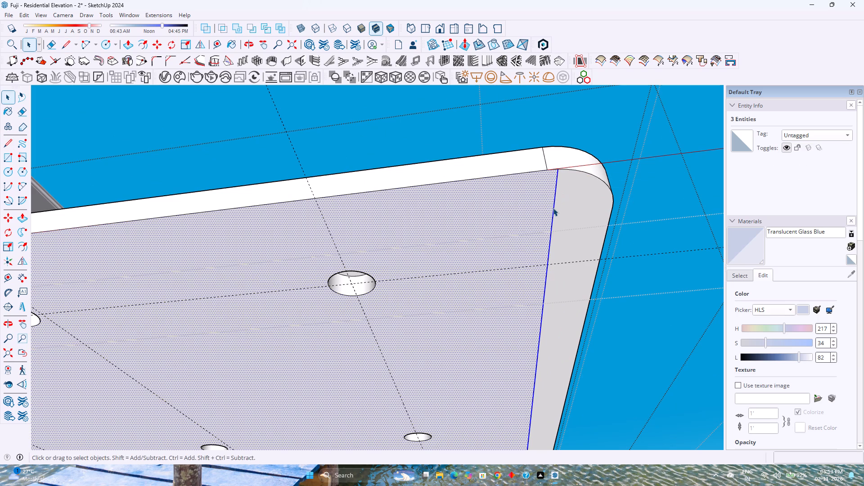
pyautogui.rightClick(553, 213)
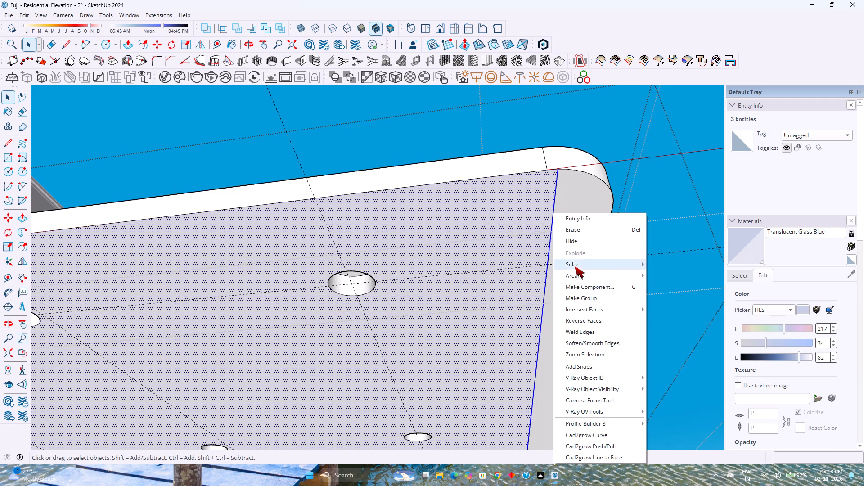
pyautogui.click(592, 335)
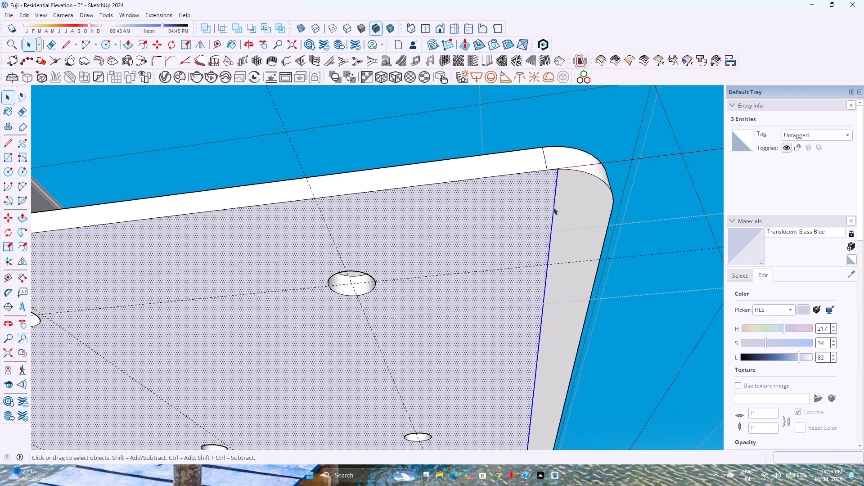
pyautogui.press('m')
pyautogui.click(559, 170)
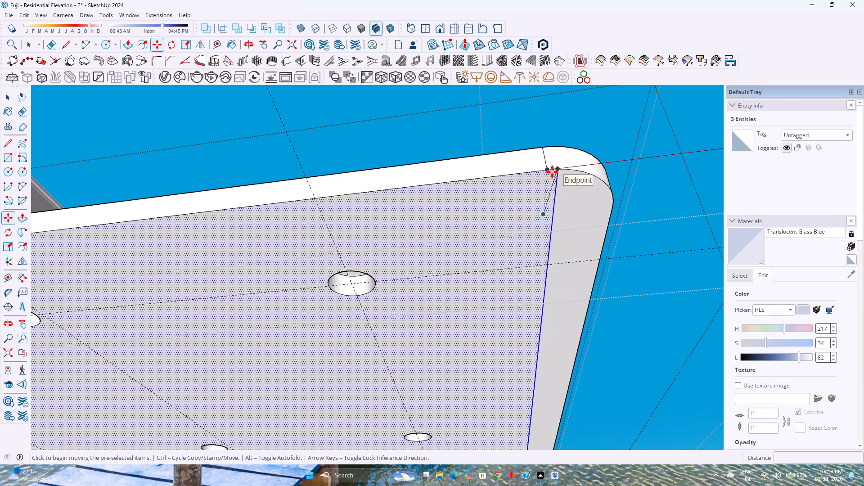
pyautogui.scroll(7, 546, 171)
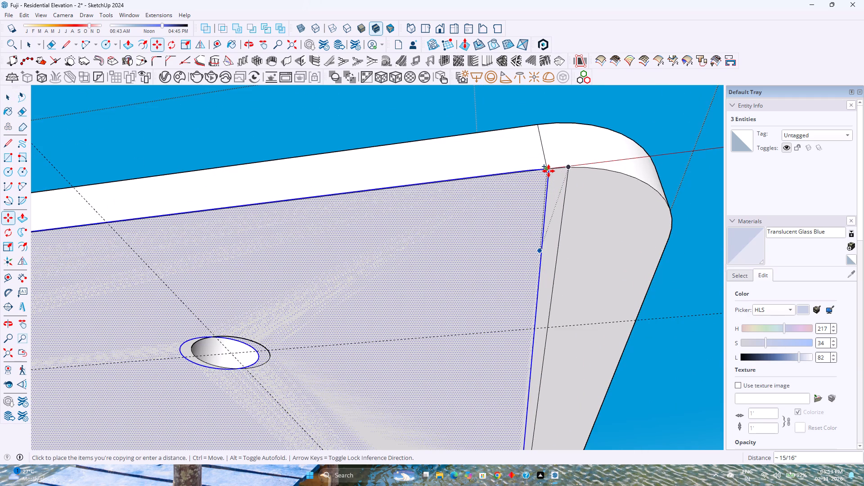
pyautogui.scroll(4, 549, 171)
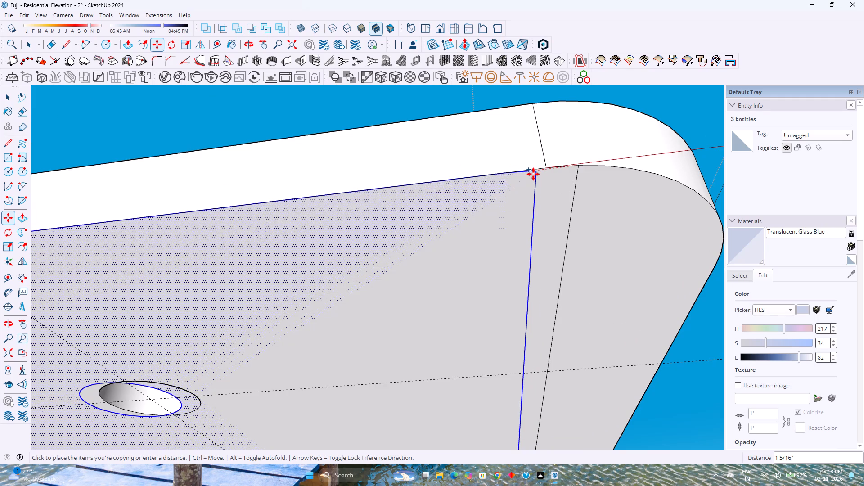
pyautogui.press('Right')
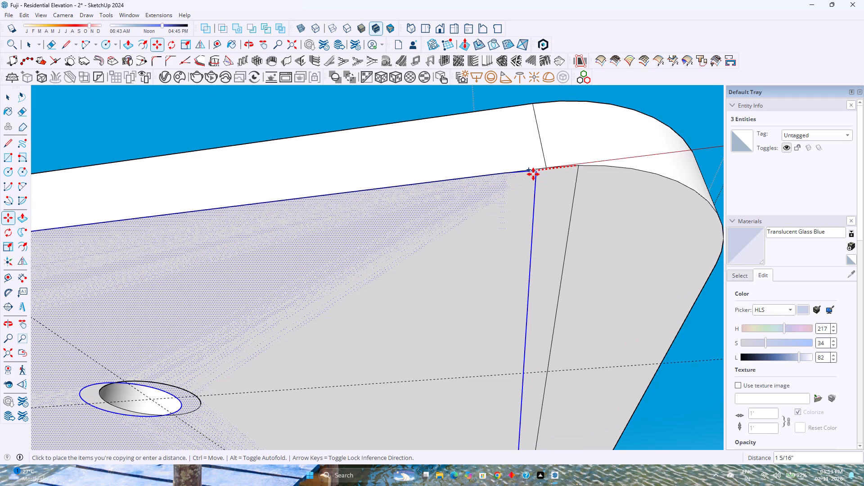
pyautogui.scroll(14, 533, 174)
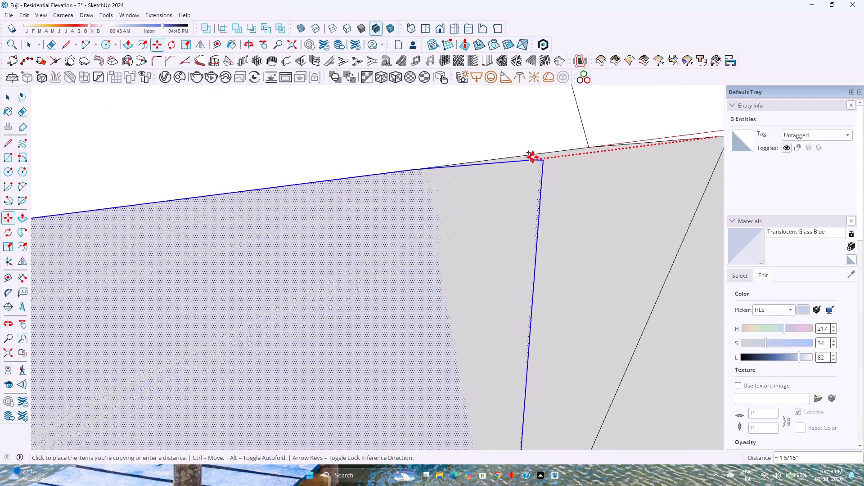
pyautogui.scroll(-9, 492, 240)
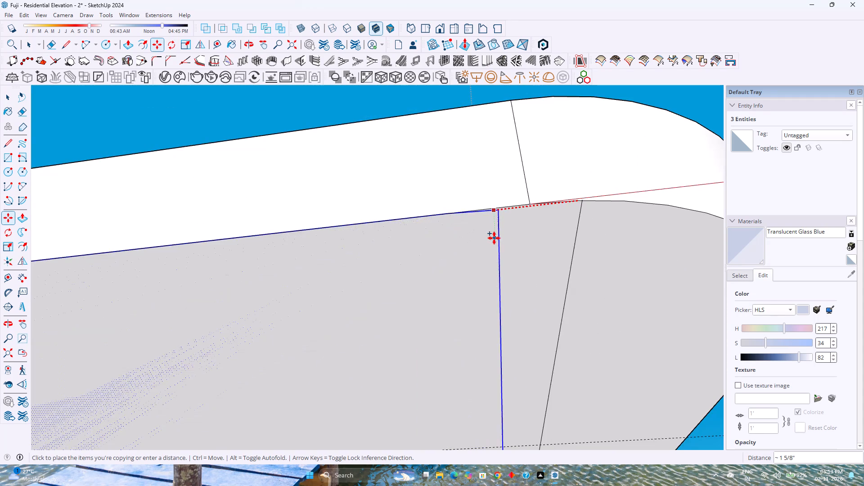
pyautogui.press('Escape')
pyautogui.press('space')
# Copy only the welded curve 1" further inward along the red axis to outline a narrow strip on the slab's underside.
pyautogui.click(577, 225)
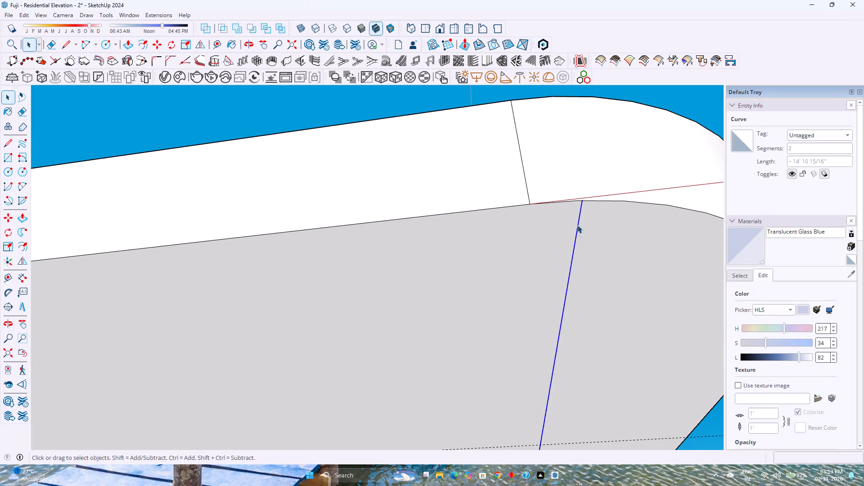
pyautogui.press('m')
pyautogui.press('space')
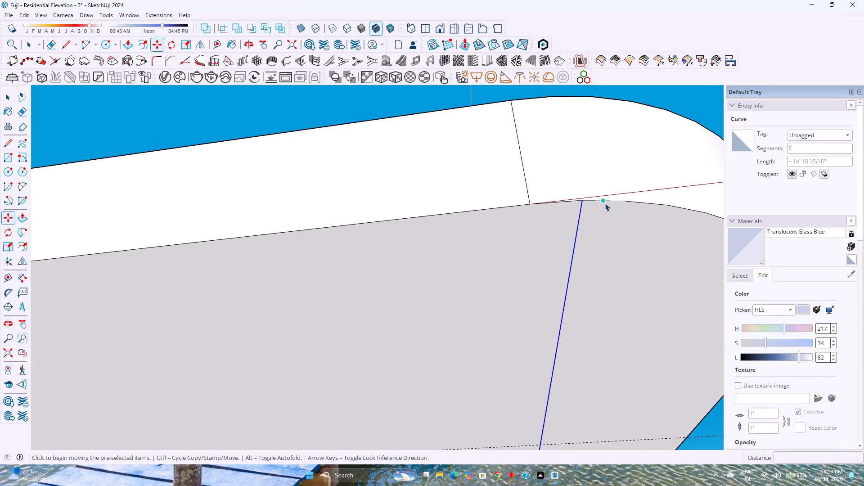
pyautogui.click(608, 202)
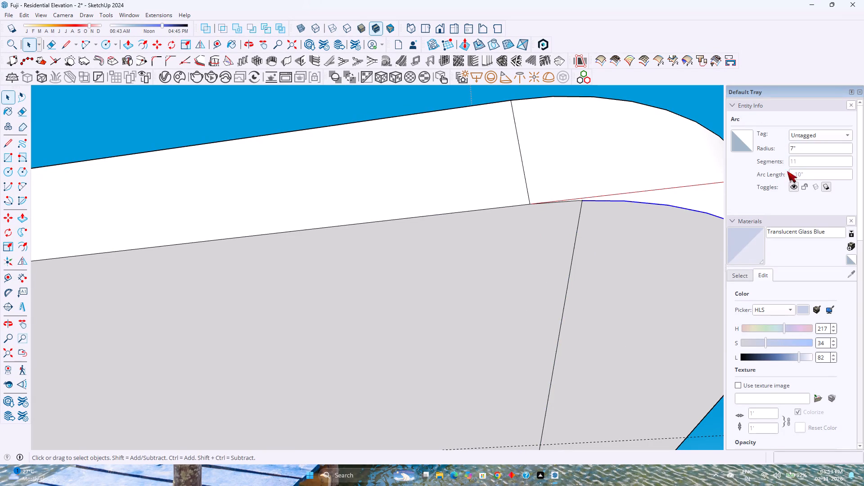
pyautogui.click(579, 214)
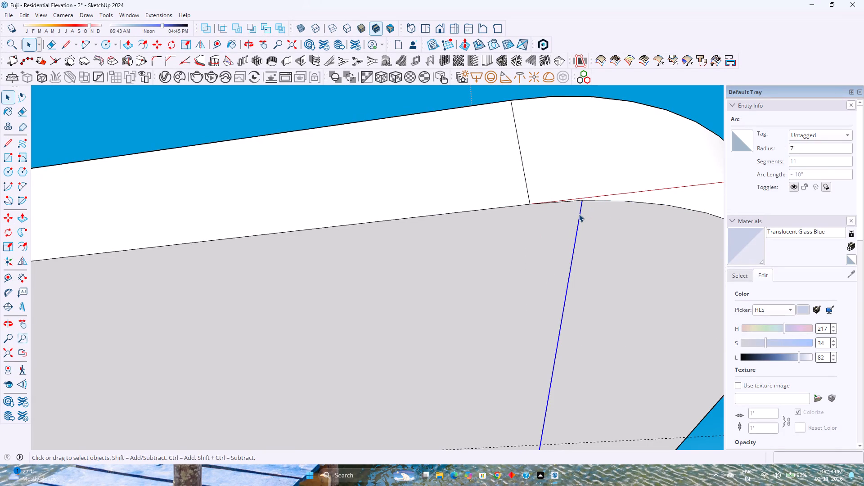
pyautogui.press('m')
pyautogui.click(584, 200)
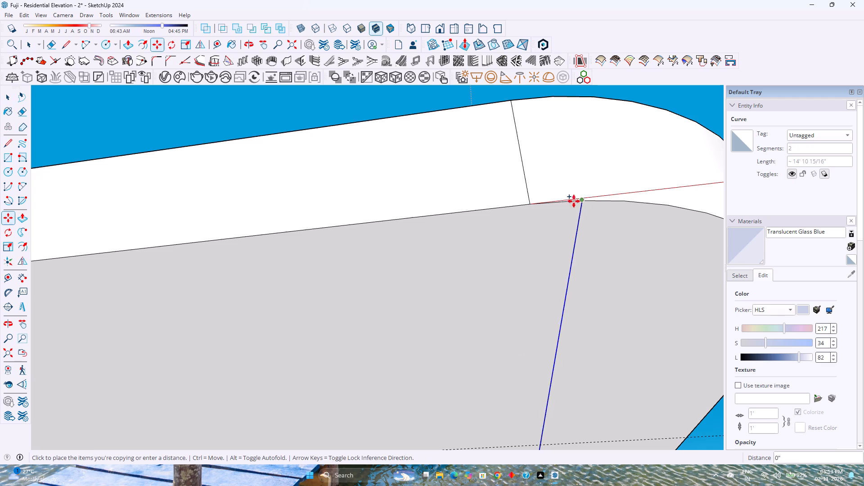
pyautogui.press('Right')
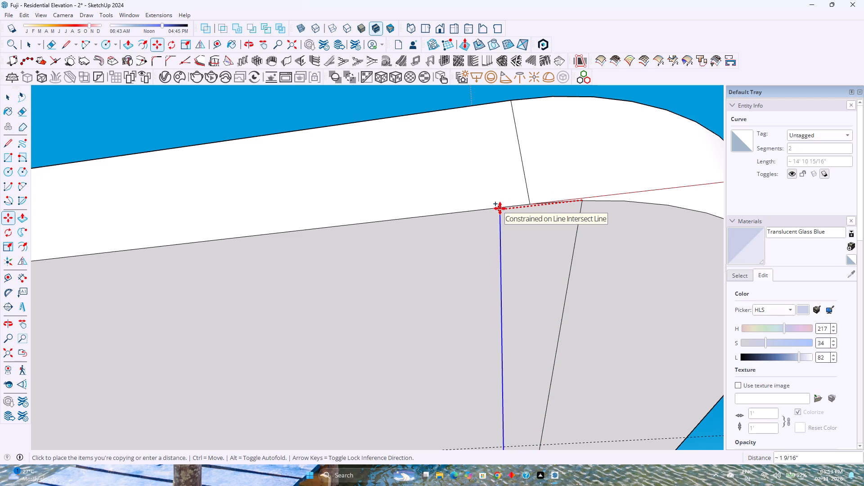
pyautogui.press('1')
pyautogui.press('Return')
pyautogui.scroll(-6, 526, 222)
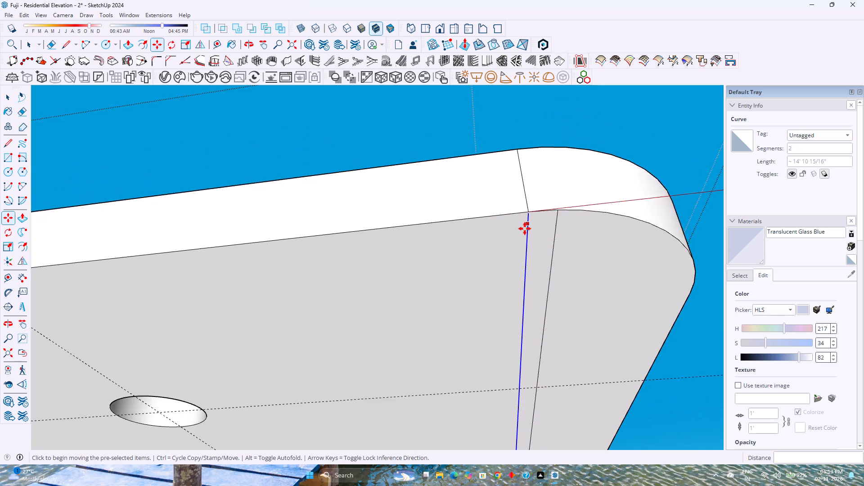
pyautogui.scroll(-12, 525, 229)
pyautogui.press('space')
pyautogui.scroll(-3, 517, 243)
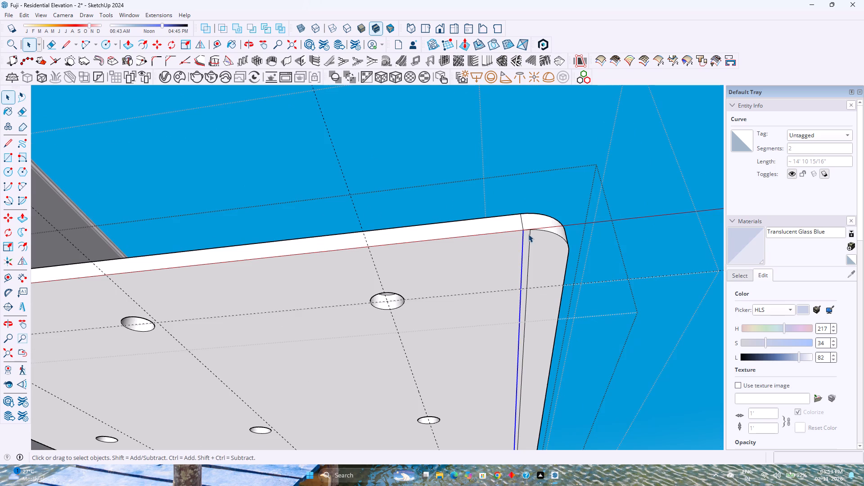
pyautogui.scroll(-3, 528, 234)
pyautogui.keyDown('shift'); pyautogui.moveTo(515, 261); pyautogui.dragTo(555, 246, button='middle'); pyautogui.keyUp('shift')
pyautogui.scroll(-6, 563, 243)
pyautogui.moveTo(538, 253); pyautogui.dragTo(593, 234, button='middle')
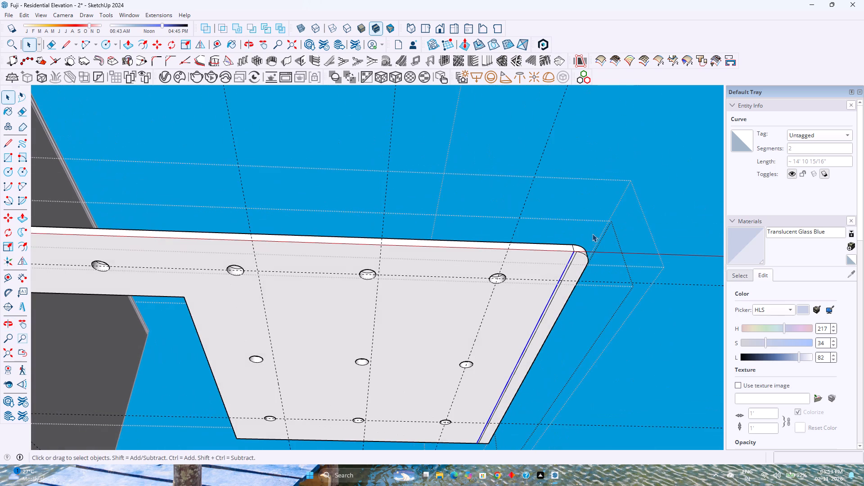
# Copy the short edge at the slab underside's narrow inner end 6" inward across the ceiling face.
pyautogui.scroll(-4, 592, 234)
pyautogui.scroll(-4, 487, 268)
pyautogui.keyDown('shift'); pyautogui.moveTo(373, 274); pyautogui.dragTo(526, 270, button='middle'); pyautogui.keyUp('shift')
pyautogui.keyDown('shift'); pyautogui.middleClick(526, 270); pyautogui.keyUp('shift')
pyautogui.keyDown('shift'); pyautogui.moveTo(186, 266); pyautogui.dragTo(236, 260, button='middle'); pyautogui.keyUp('shift')
pyautogui.scroll(9, 180, 239)
pyautogui.scroll(-3, 321, 254)
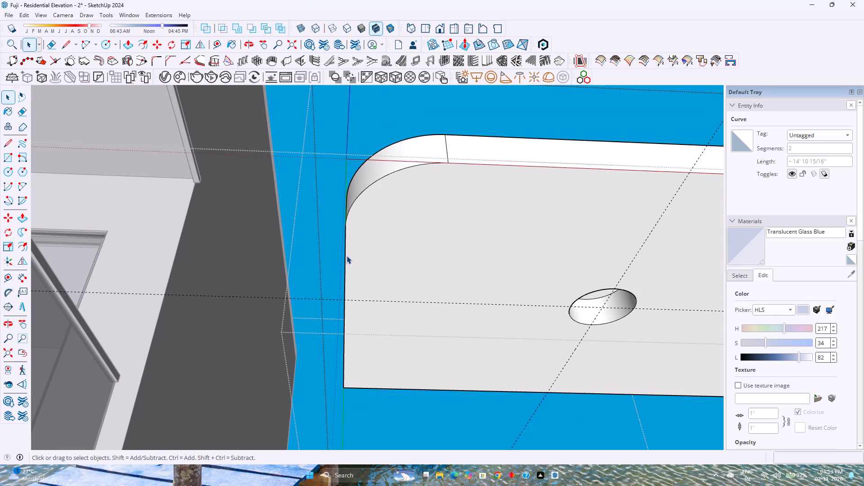
pyautogui.click(346, 256)
pyautogui.press('m')
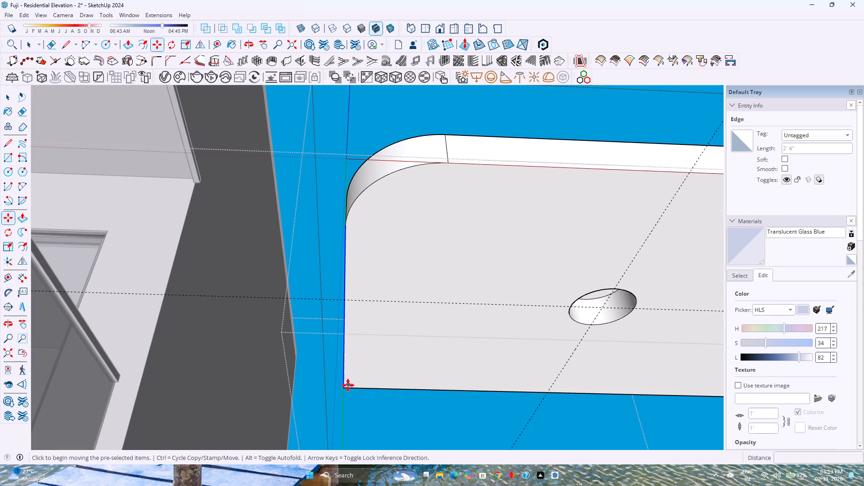
pyautogui.click(346, 387)
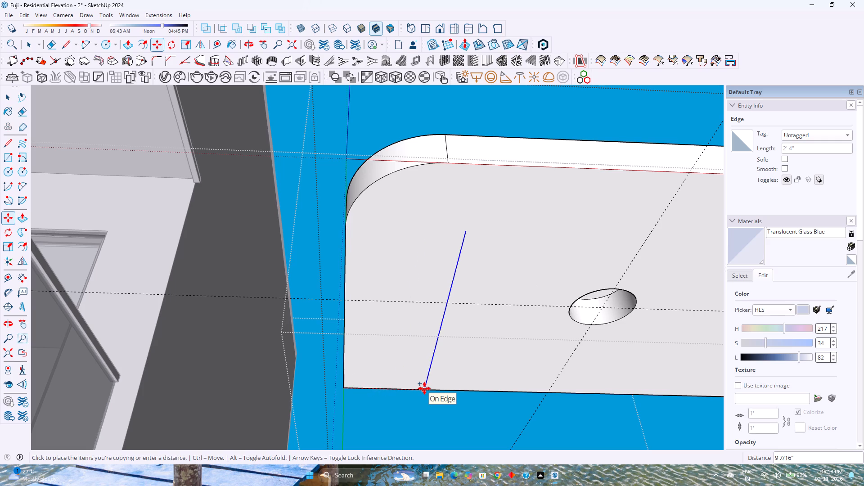
pyautogui.press('6')
pyautogui.press('Return')
# Draw a line about 6 15/16" long from the copied edge's end to the rounded corner's arc and weld both edges.
pyautogui.press('l')
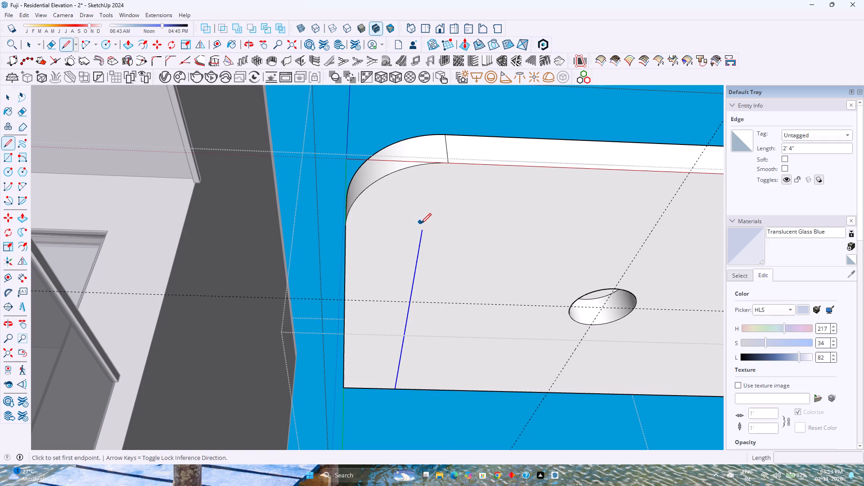
pyautogui.click(423, 228)
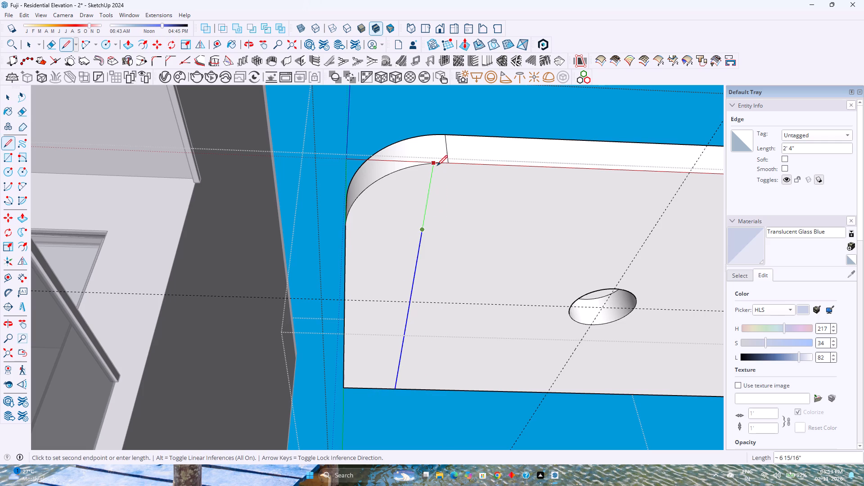
pyautogui.click(437, 166)
pyautogui.press('space')
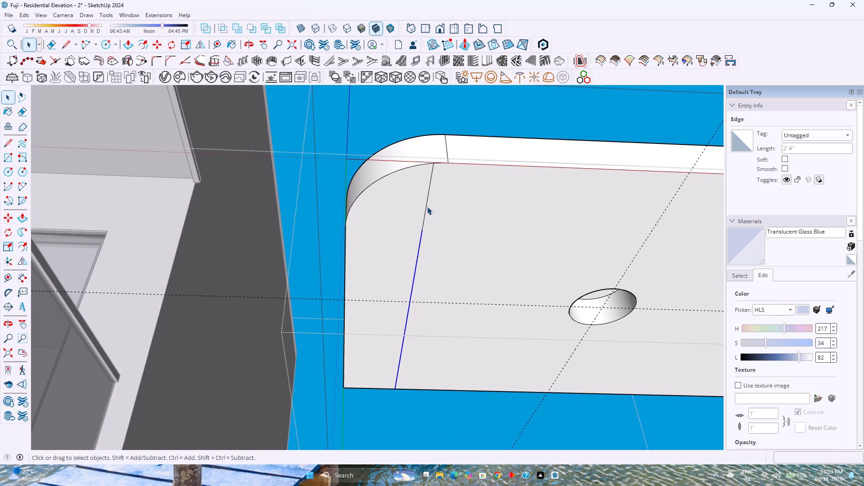
pyautogui.click(427, 207)
pyautogui.keyDown('ctrl'); pyautogui.click(421, 236); pyautogui.keyUp('ctrl')
pyautogui.rightClick(421, 236)
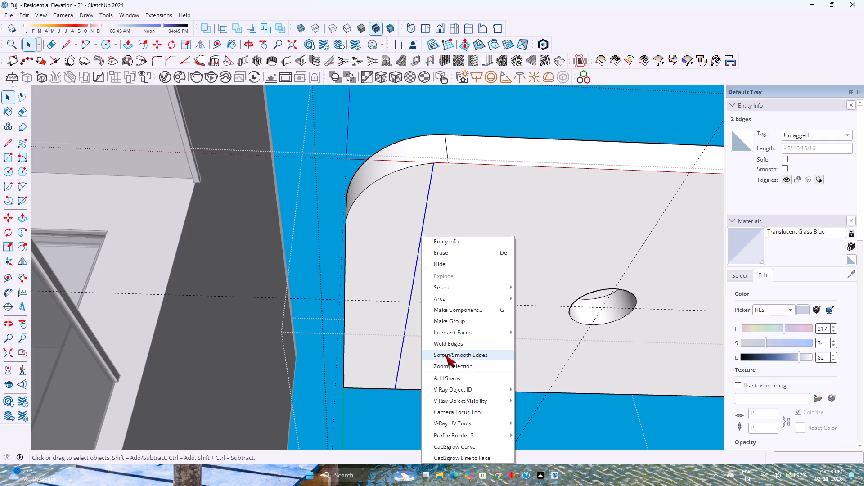
pyautogui.click(458, 341)
# Copy the welded curve 1" further inward along the red axis to outline a strip at the narrow end.
pyautogui.press('m')
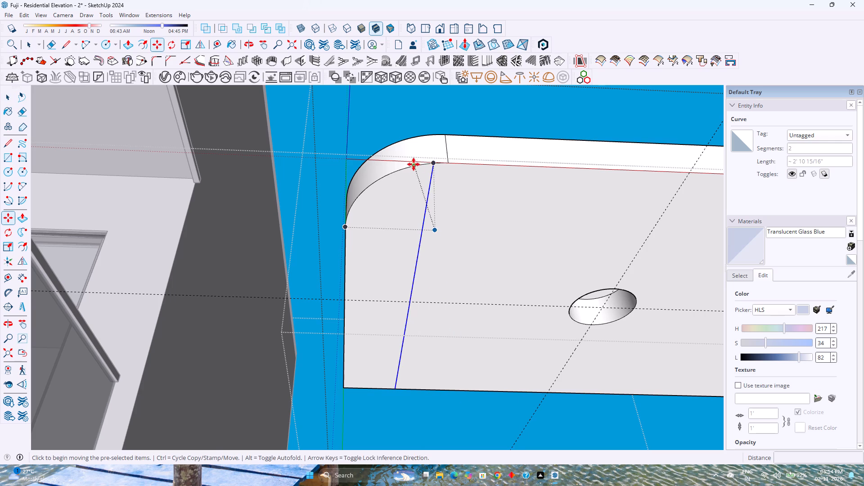
pyautogui.click(434, 162)
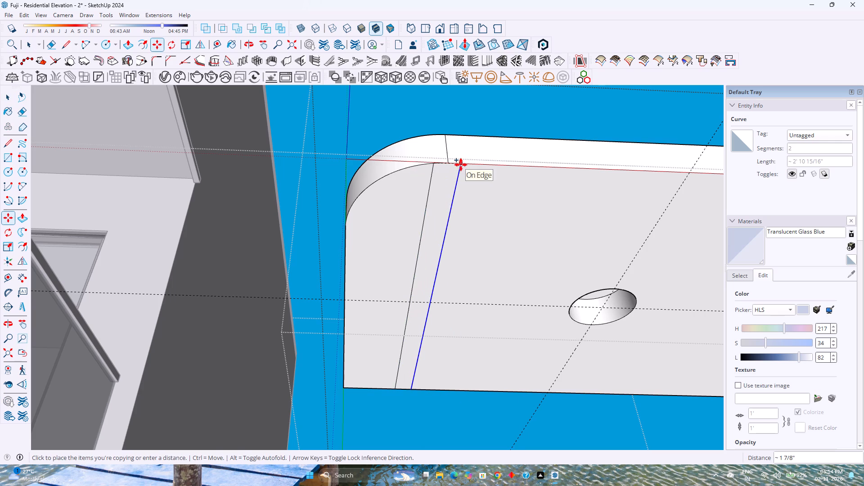
pyautogui.press('Right')
pyautogui.press('1')
pyautogui.press('Return')
pyautogui.scroll(-4, 418, 238)
pyautogui.press('space')
# Close the gap between the wide end's inner strip line and the slab's front edge with a line about 1/16" long.
pyautogui.scroll(-5, 418, 238)
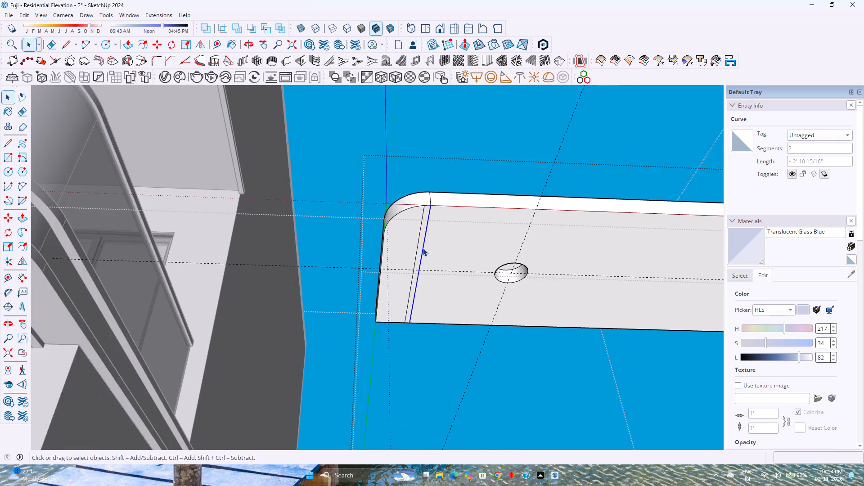
pyautogui.scroll(-2, 423, 248)
pyautogui.keyDown('shift'); pyautogui.moveTo(452, 260); pyautogui.dragTo(376, 267, button='middle'); pyautogui.keyUp('shift')
pyautogui.keyDown('shift'); pyautogui.middleClick(376, 267); pyautogui.keyUp('shift')
pyautogui.scroll(-9, 333, 270)
pyautogui.keyDown('shift'); pyautogui.moveTo(473, 287); pyautogui.dragTo(365, 289, button='middle'); pyautogui.keyUp('shift')
pyautogui.scroll(-3, 451, 298)
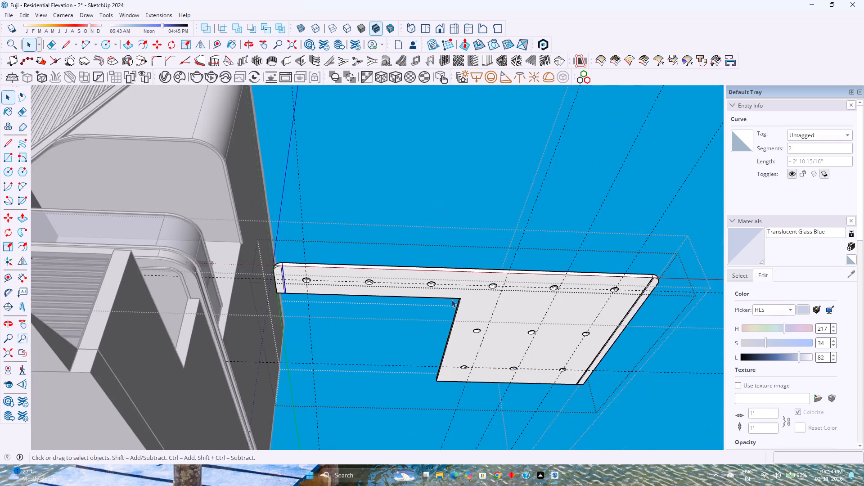
pyautogui.scroll(12, 613, 336)
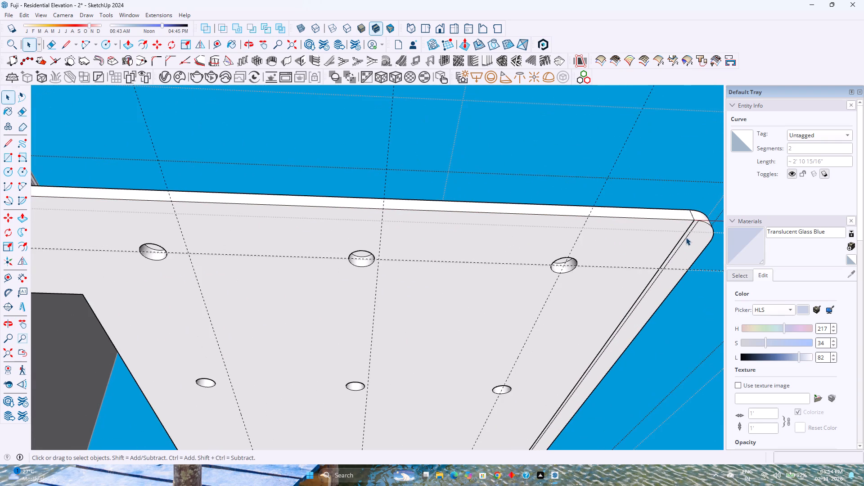
pyautogui.scroll(6, 685, 237)
pyautogui.click(685, 234)
pyautogui.scroll(4, 685, 234)
pyautogui.click(685, 234)
pyautogui.scroll(4, 685, 234)
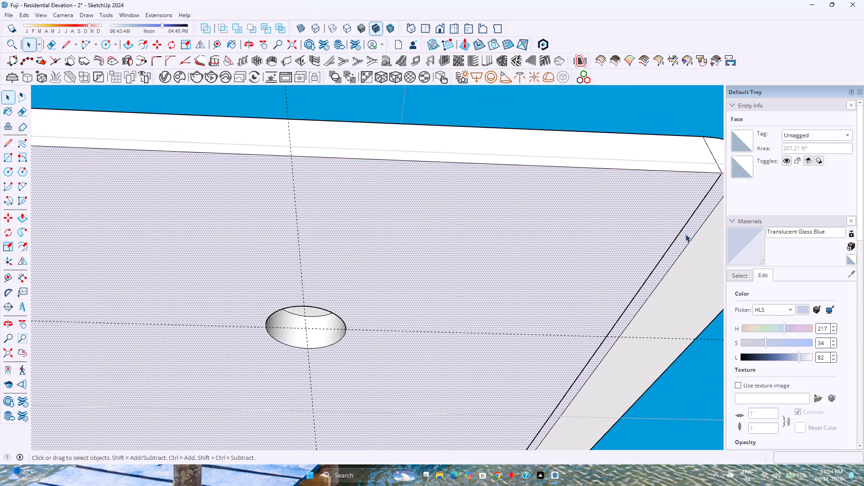
pyautogui.moveTo(685, 234); pyautogui.dragTo(537, 288, button='middle')
pyautogui.keyDown('shift'); pyautogui.middleClick(537, 288); pyautogui.keyUp('shift')
pyautogui.scroll(6, 548, 275)
pyautogui.scroll(3, 547, 226)
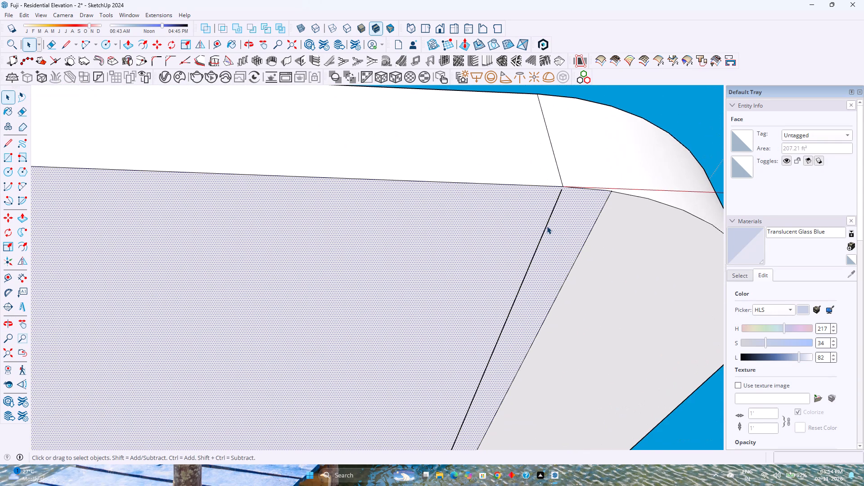
pyautogui.press('l')
pyautogui.click(563, 191)
pyautogui.click(565, 187)
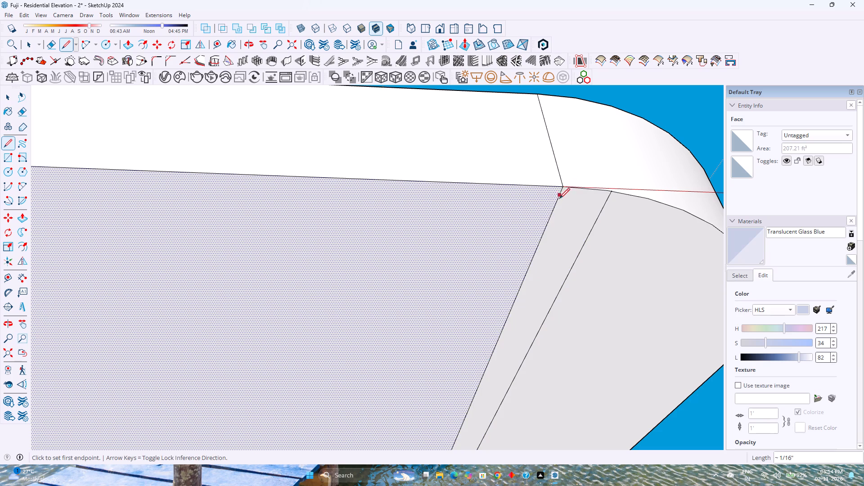
pyautogui.press('space')
# Copy the wide end's strip face and its edges along the red axis onto the narrow end's strip, about 23' 3" away.
pyautogui.click(558, 226)
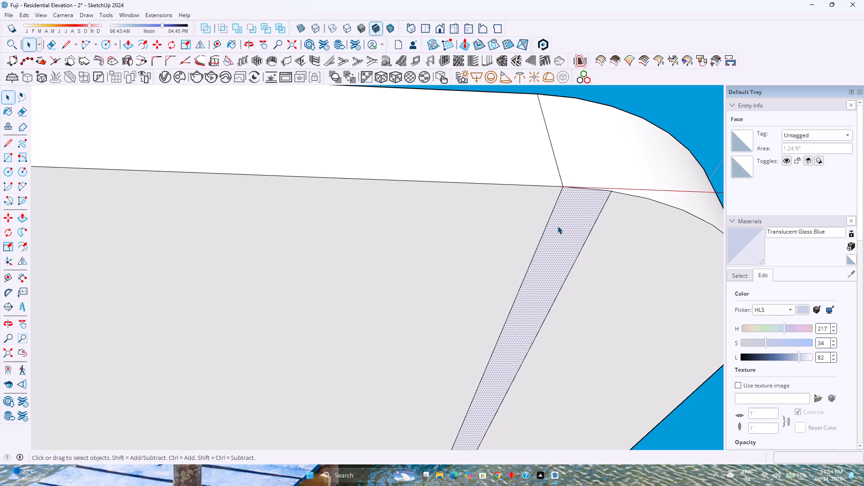
pyautogui.doubleClick(558, 226)
pyautogui.press('m')
pyautogui.click(562, 186)
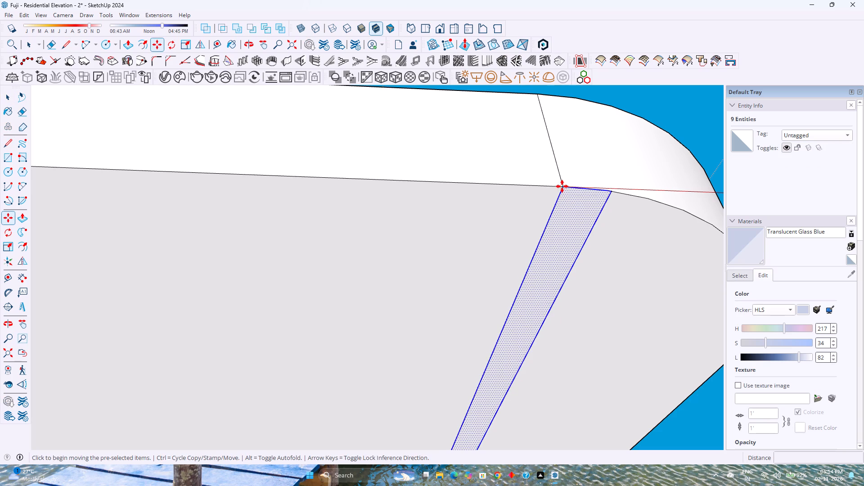
pyautogui.scroll(-15, 545, 207)
pyautogui.keyDown('shift'); pyautogui.moveTo(470, 222); pyautogui.dragTo(481, 220, button='middle'); pyautogui.keyUp('shift')
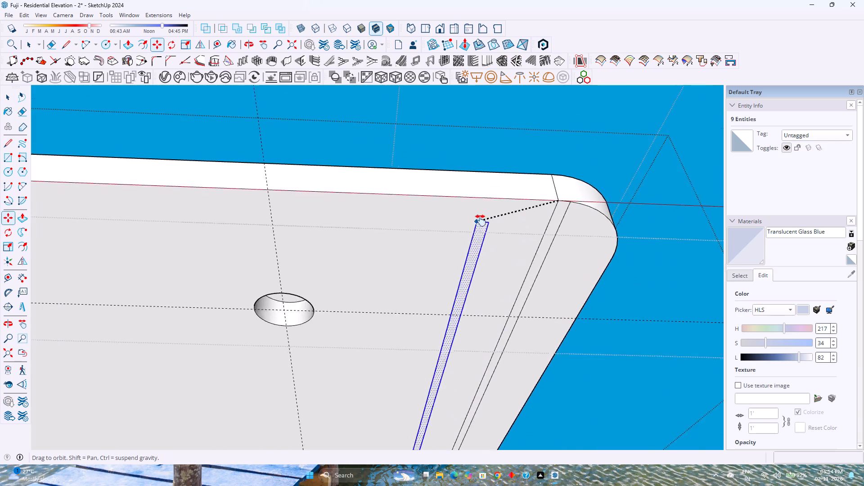
pyautogui.keyDown('shift'); pyautogui.moveTo(481, 220); pyautogui.dragTo(637, 212, button='middle'); pyautogui.keyUp('shift')
pyautogui.keyDown('shift'); pyautogui.middleClick(639, 212); pyautogui.keyUp('shift')
pyautogui.scroll(-5, 622, 215)
pyautogui.keyDown('shift'); pyautogui.moveTo(489, 217); pyautogui.dragTo(686, 196, button='middle'); pyautogui.keyUp('shift')
pyautogui.scroll(-9, 680, 196)
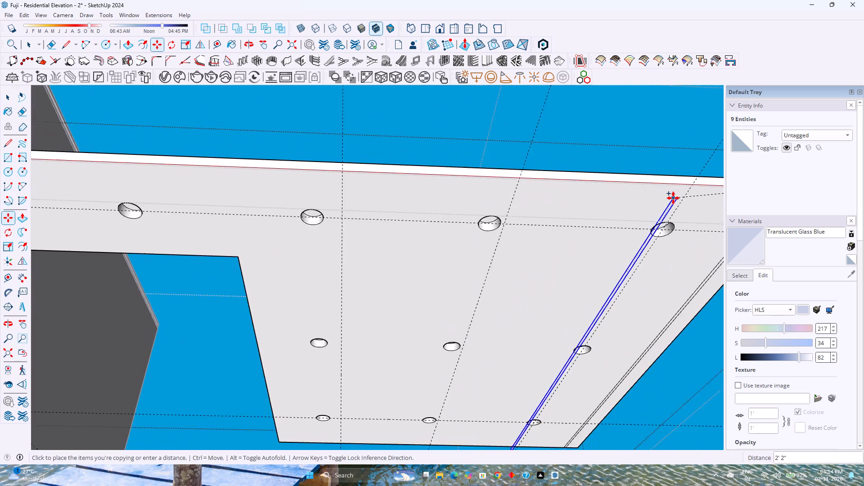
pyautogui.scroll(-2, 673, 198)
pyautogui.keyDown('shift'); pyautogui.moveTo(508, 214); pyautogui.dragTo(809, 211, button='middle'); pyautogui.keyUp('shift')
pyautogui.scroll(3, 211, 157)
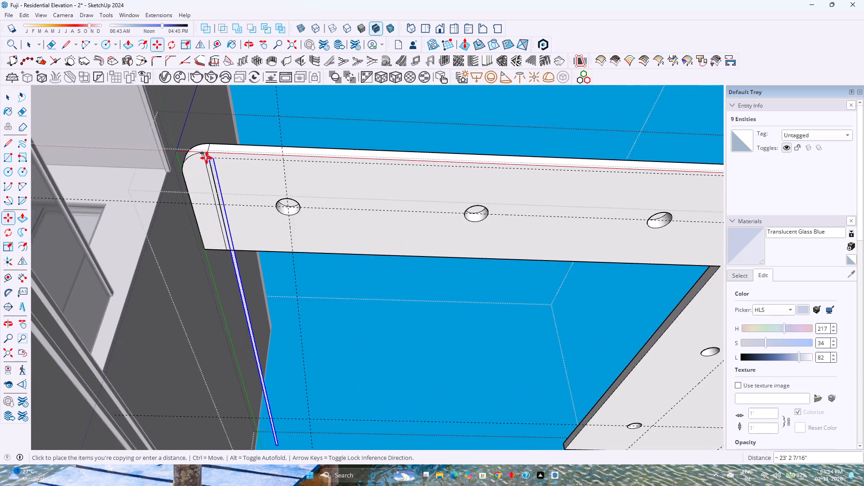
pyautogui.scroll(20, 207, 158)
pyautogui.scroll(1, 207, 158)
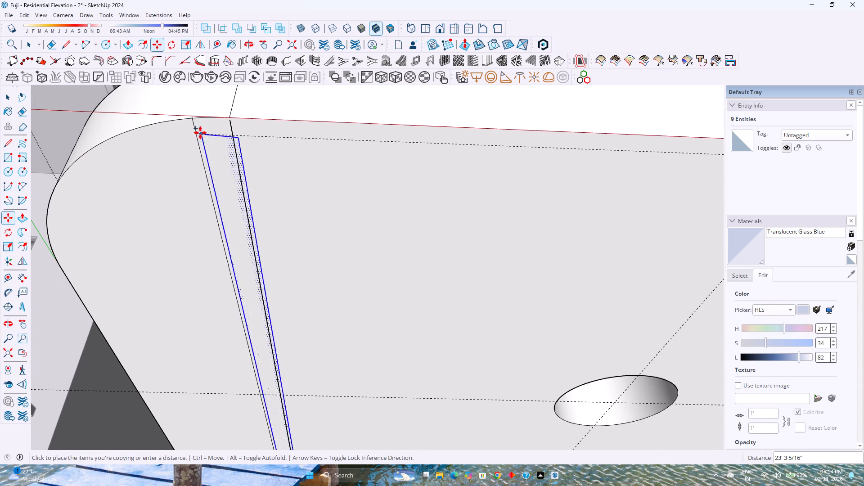
pyautogui.scroll(5, 193, 120)
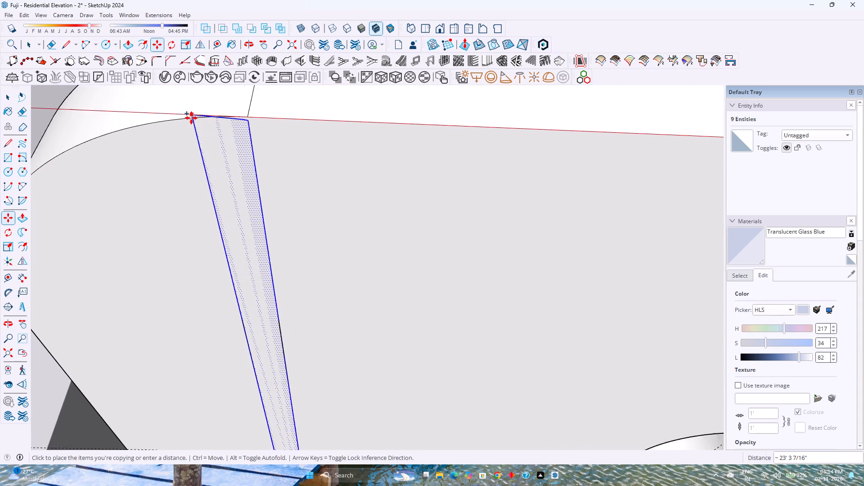
pyautogui.press('Right')
pyautogui.scroll(2, 189, 116)
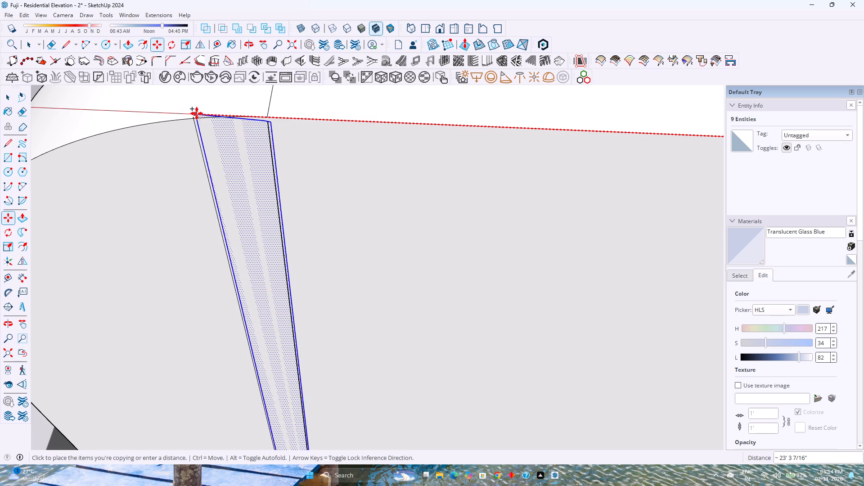
pyautogui.scroll(4, 191, 116)
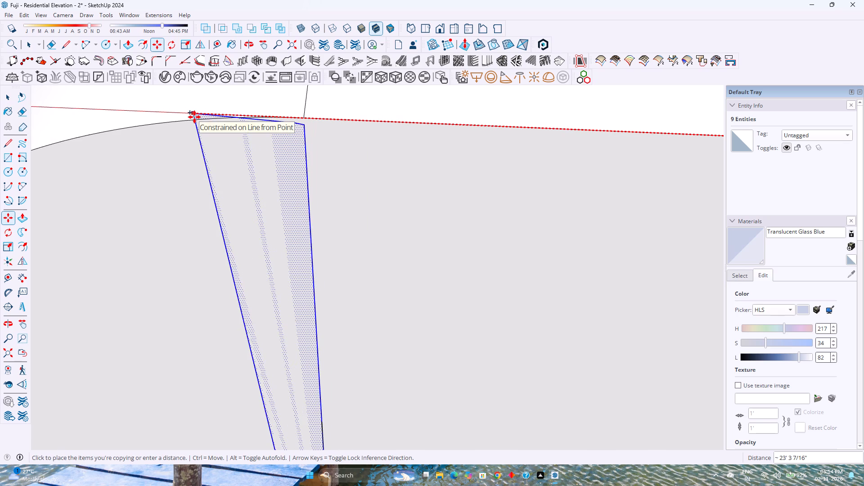
pyautogui.click(194, 117)
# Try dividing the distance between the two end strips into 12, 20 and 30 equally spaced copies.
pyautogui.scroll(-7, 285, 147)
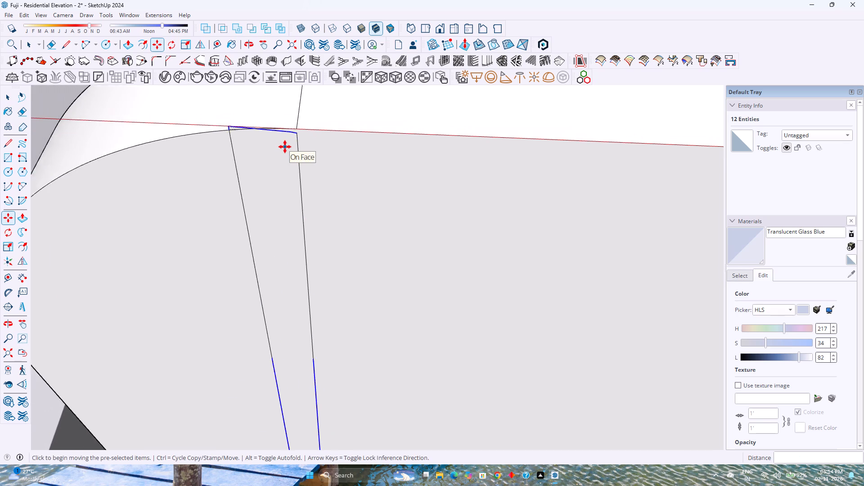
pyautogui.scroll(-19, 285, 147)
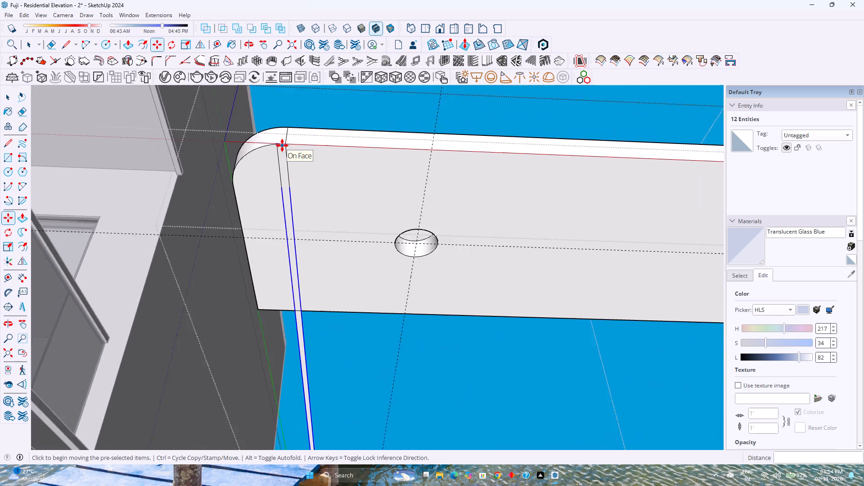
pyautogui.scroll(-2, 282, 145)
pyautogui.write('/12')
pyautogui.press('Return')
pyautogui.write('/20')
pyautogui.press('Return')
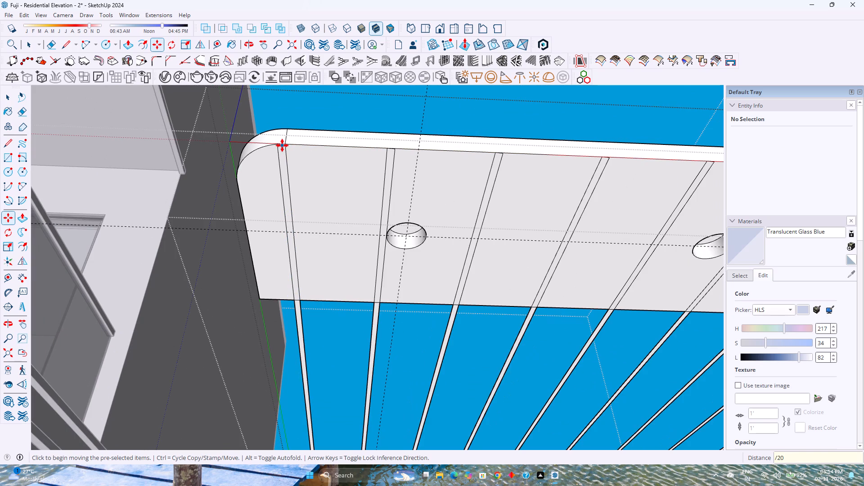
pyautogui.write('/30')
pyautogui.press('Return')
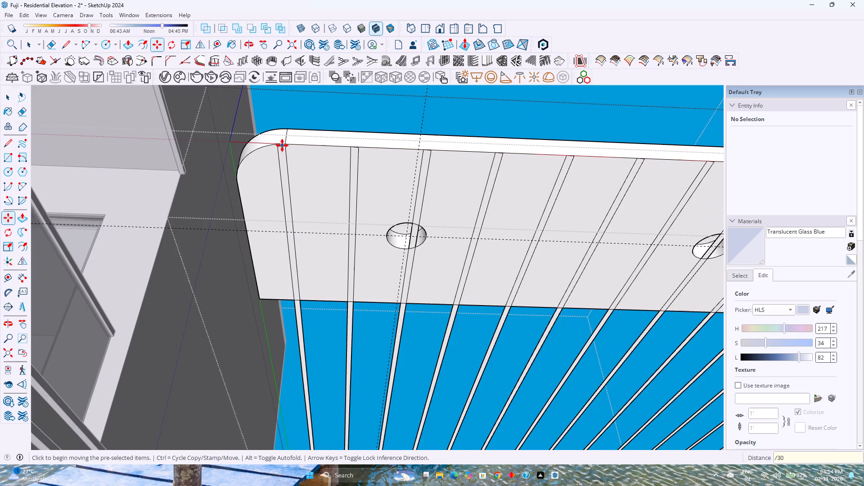
# Divide the distance between the two end strips into 40 equally spaced copies.
pyautogui.write('/40')
pyautogui.press('Return')
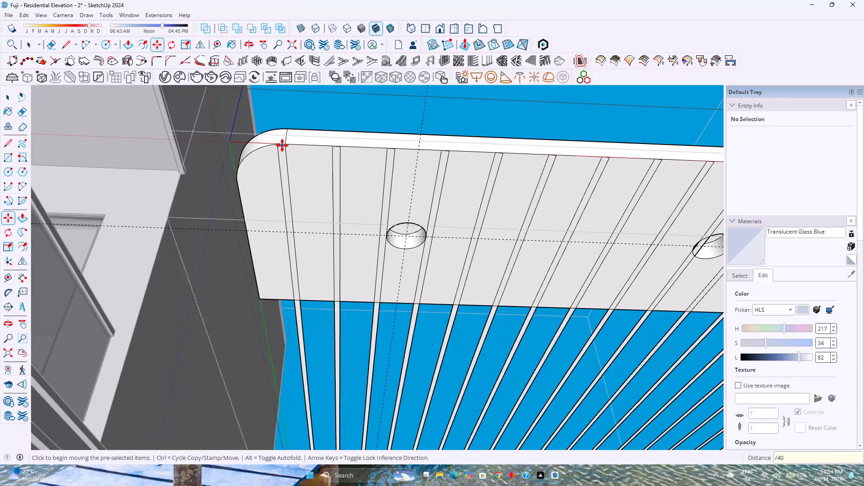
# Erase the long strip edges that hang across the open notch outside the slab's ceiling face.
pyautogui.scroll(-11, 408, 196)
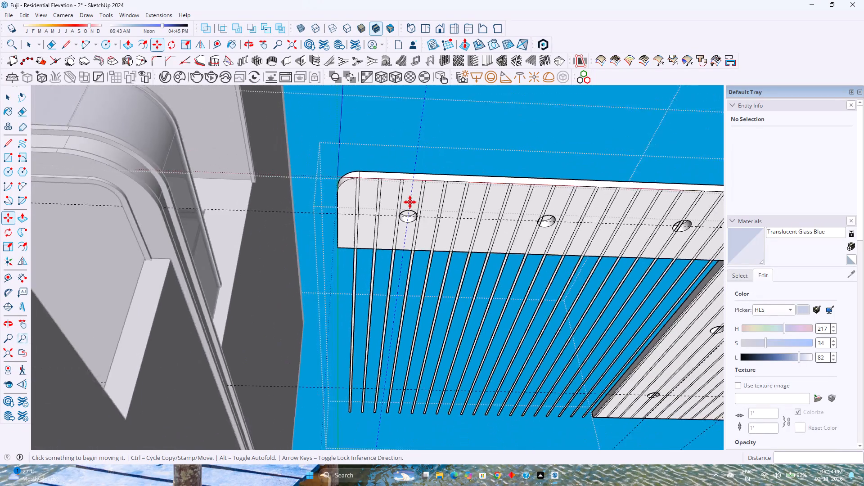
pyautogui.scroll(-3, 410, 202)
pyautogui.scroll(1, 410, 207)
pyautogui.scroll(-4, 413, 212)
pyautogui.scroll(3, 479, 324)
pyautogui.moveTo(528, 353); pyautogui.dragTo(513, 342, button='middle')
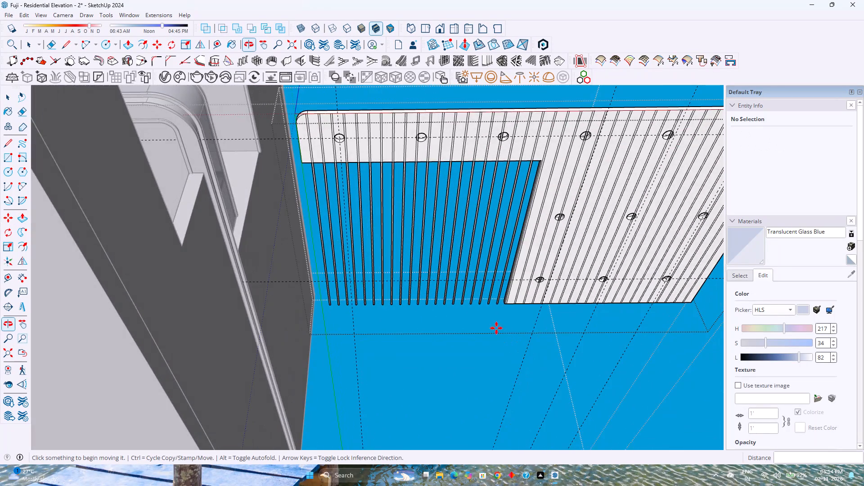
pyautogui.scroll(7, 492, 322)
pyautogui.press('e')
pyautogui.moveTo(507, 279); pyautogui.dragTo(506, 278)
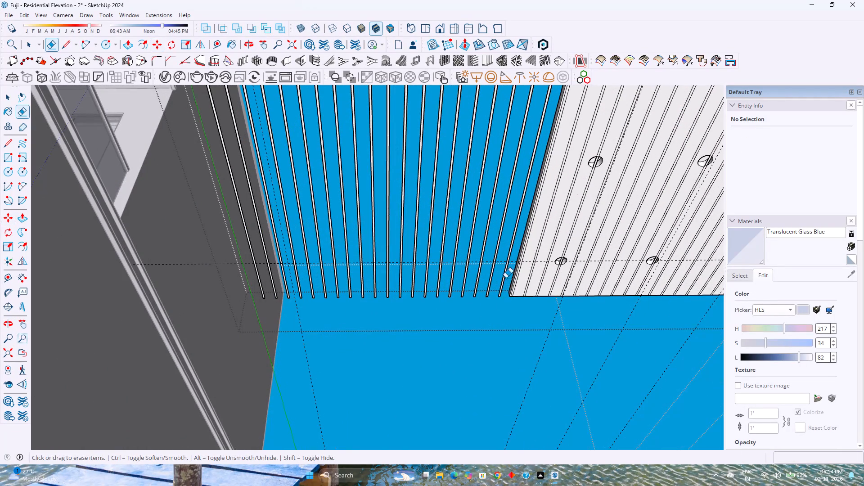
pyautogui.moveTo(506, 278); pyautogui.dragTo(250, 268)
pyautogui.moveTo(262, 269); pyautogui.dragTo(285, 274, button='middle')
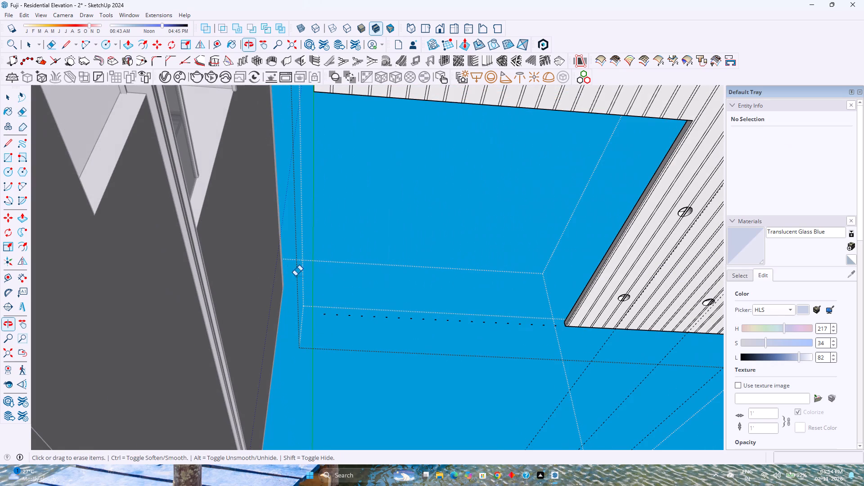
pyautogui.press('Escape')
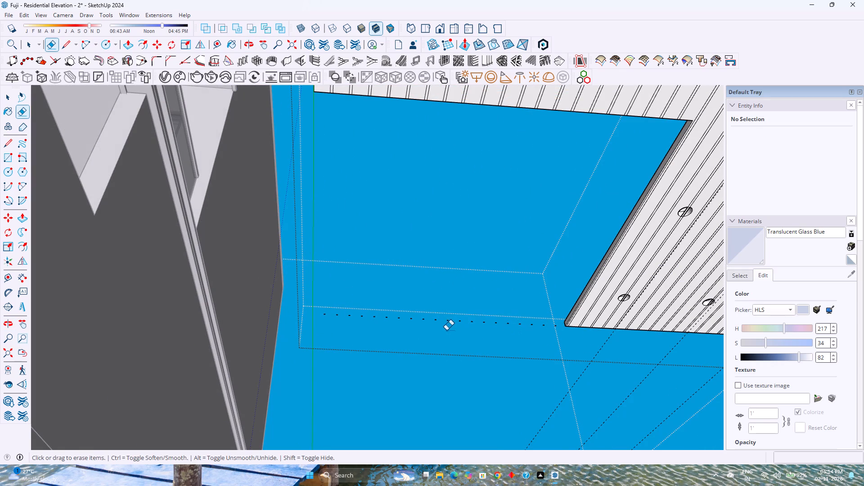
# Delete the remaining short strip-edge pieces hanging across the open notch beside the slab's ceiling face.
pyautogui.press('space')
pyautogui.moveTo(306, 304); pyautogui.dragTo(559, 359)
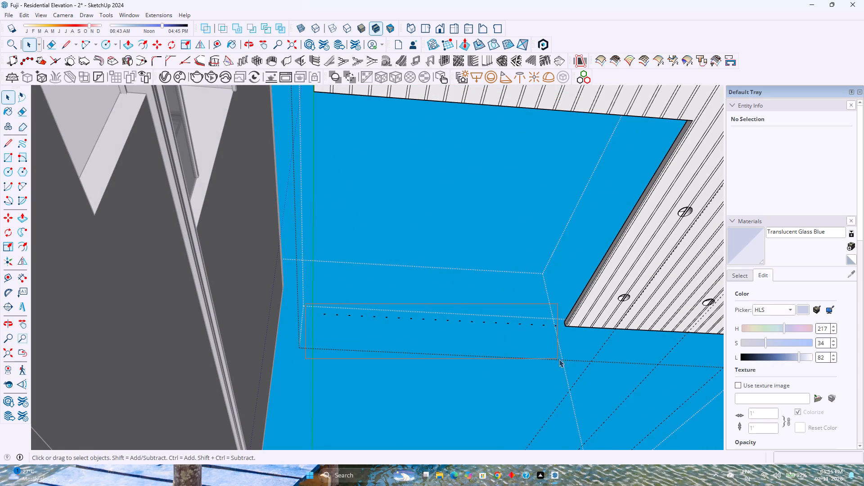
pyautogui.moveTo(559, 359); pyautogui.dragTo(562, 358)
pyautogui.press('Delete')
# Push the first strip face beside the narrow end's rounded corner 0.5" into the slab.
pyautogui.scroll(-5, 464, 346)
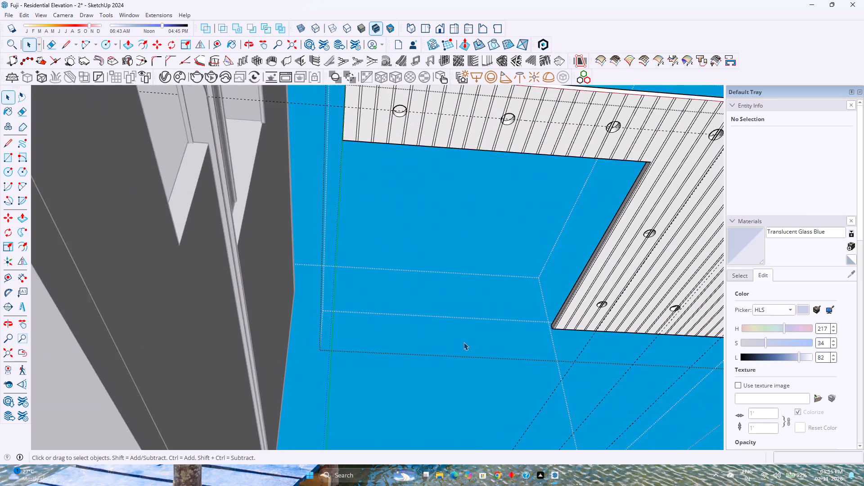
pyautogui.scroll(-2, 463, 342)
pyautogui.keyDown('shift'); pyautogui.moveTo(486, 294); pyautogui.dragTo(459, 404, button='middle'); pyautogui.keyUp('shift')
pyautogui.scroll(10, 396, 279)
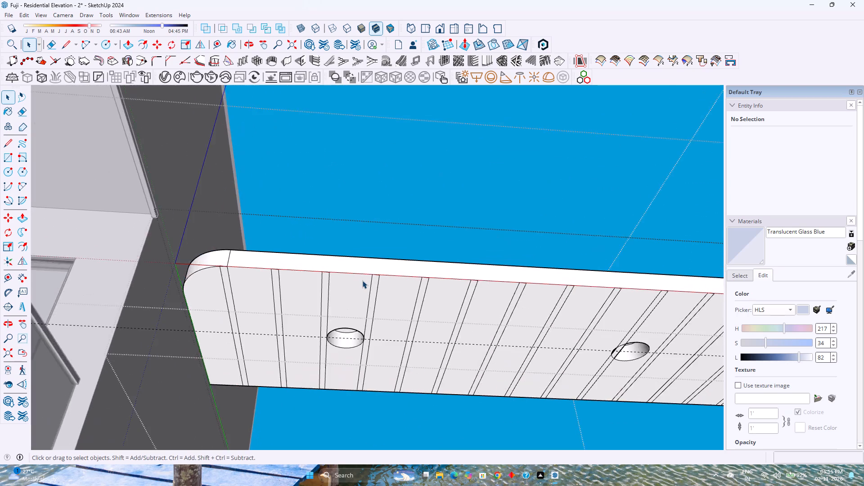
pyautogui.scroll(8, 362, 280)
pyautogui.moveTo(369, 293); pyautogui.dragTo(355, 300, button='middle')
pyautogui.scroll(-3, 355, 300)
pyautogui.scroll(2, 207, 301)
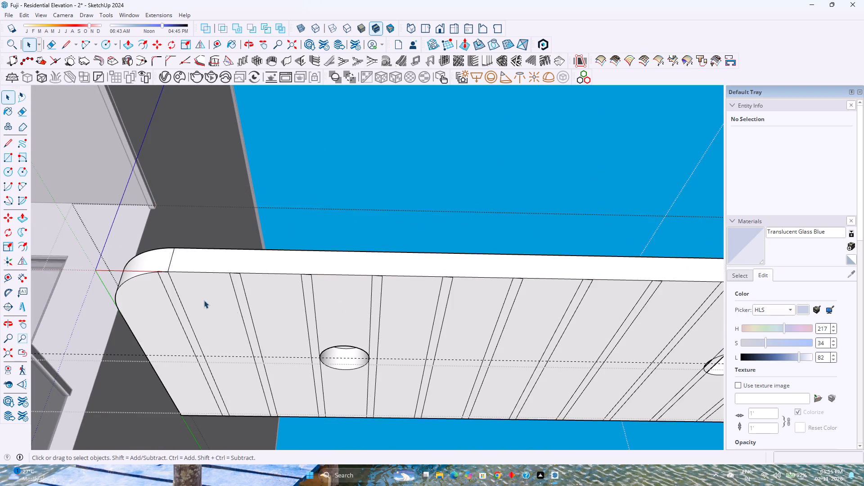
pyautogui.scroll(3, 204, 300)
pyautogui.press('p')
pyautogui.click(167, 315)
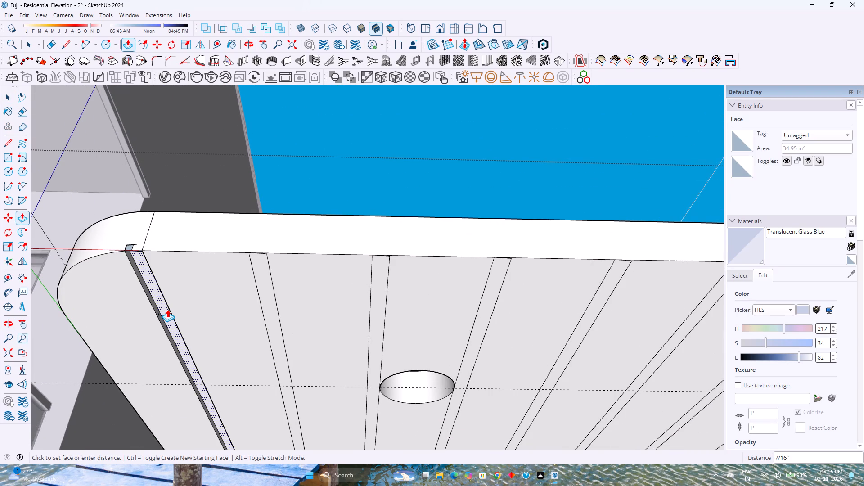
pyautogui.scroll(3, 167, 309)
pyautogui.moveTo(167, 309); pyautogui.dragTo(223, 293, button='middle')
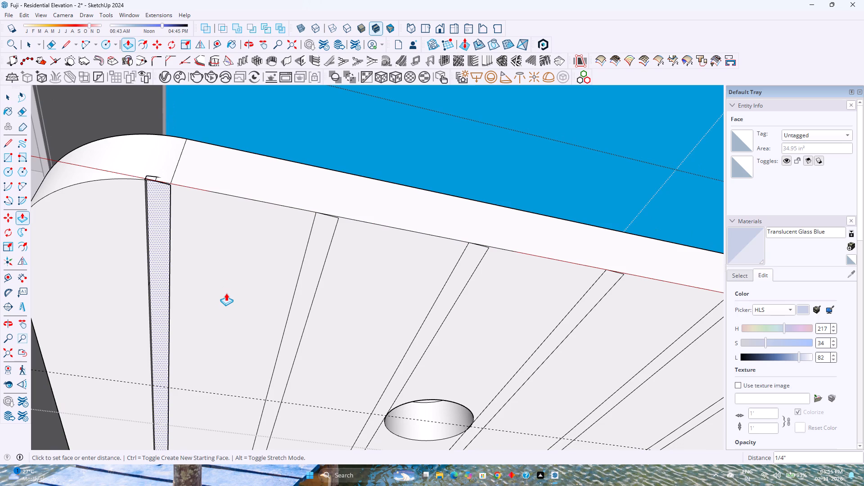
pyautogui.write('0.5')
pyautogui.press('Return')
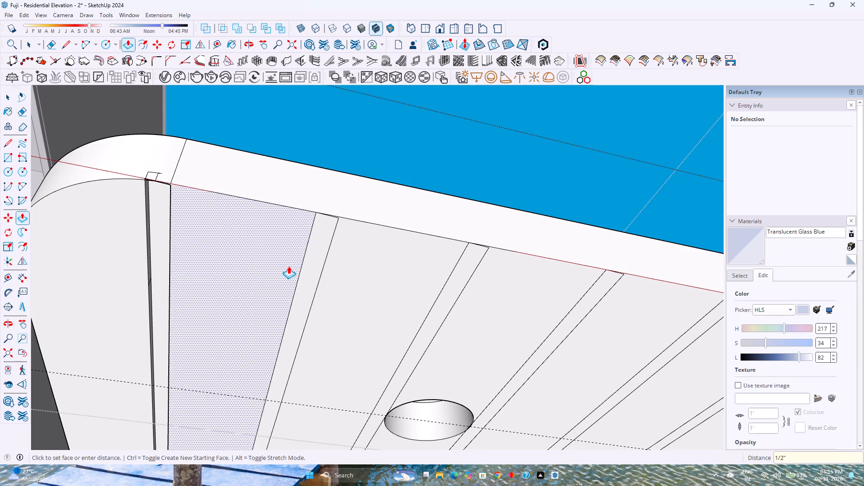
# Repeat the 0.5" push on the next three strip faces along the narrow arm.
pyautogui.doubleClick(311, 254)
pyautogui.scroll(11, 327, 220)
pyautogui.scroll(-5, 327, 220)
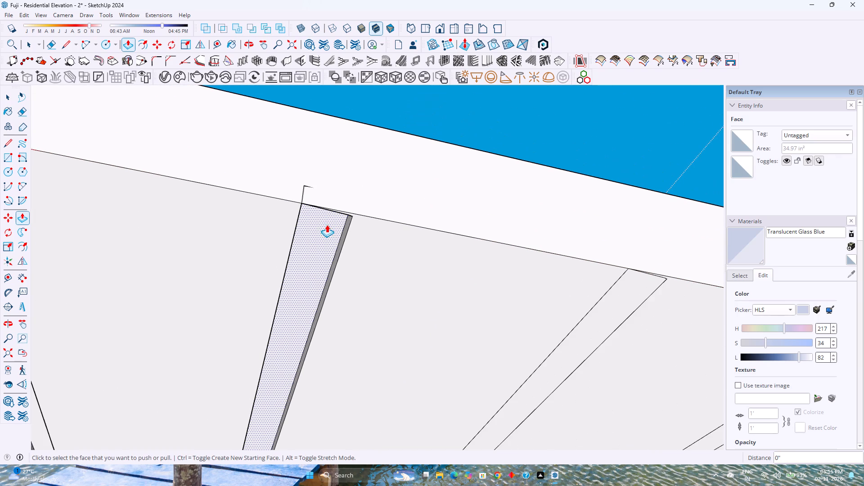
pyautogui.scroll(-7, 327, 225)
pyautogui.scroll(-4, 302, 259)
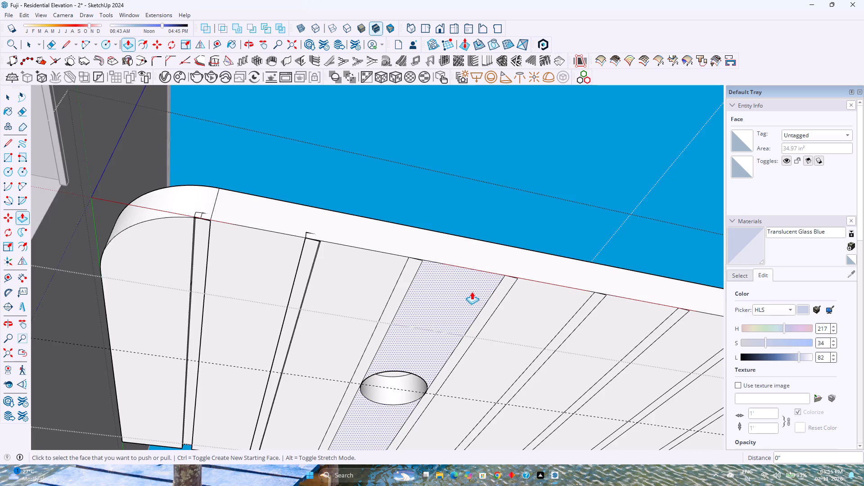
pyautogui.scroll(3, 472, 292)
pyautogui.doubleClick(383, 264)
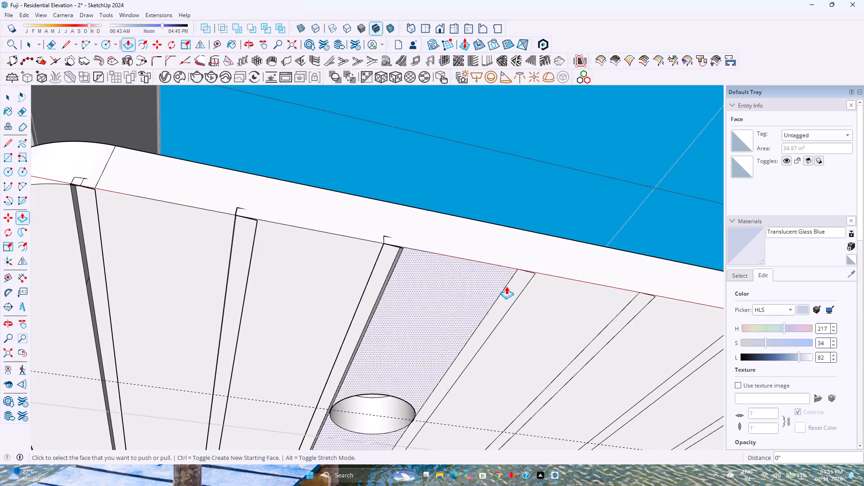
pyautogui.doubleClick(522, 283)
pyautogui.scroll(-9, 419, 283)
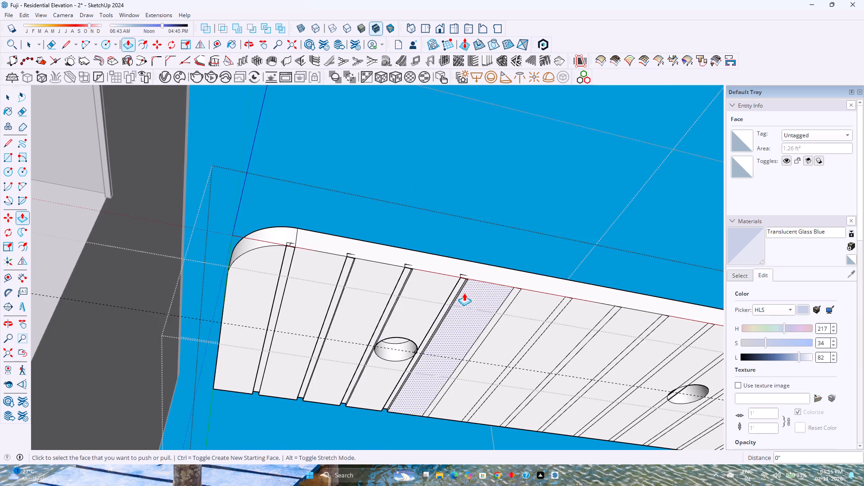
# Undo the strip recesses, the edge trimming across the notch, and the strip copies along the ceiling.
pyautogui.hotkey('ctrl', 'z')
pyautogui.hotkey('ctrl', 'z')
pyautogui.hotkey('ctrl', 'z')
pyautogui.hotkey('ctrl', 'z')
pyautogui.hotkey('ctrl', 'z')
pyautogui.hotkey('ctrl', 'z')
pyautogui.hotkey('ctrl', 'z')
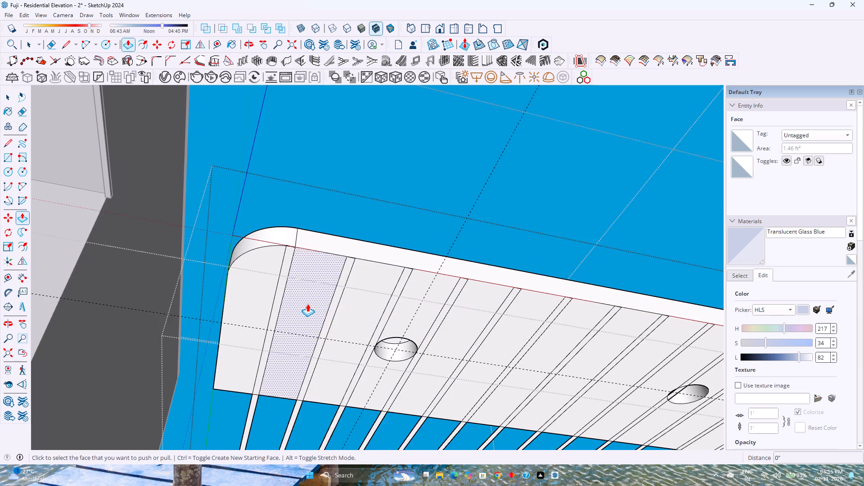
pyautogui.hotkey('ctrl', 'z')
pyautogui.hotkey('ctrl', 'z')
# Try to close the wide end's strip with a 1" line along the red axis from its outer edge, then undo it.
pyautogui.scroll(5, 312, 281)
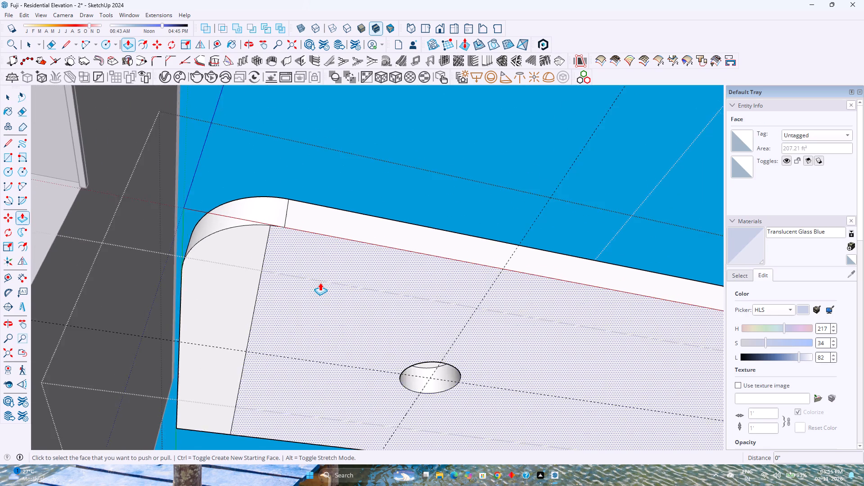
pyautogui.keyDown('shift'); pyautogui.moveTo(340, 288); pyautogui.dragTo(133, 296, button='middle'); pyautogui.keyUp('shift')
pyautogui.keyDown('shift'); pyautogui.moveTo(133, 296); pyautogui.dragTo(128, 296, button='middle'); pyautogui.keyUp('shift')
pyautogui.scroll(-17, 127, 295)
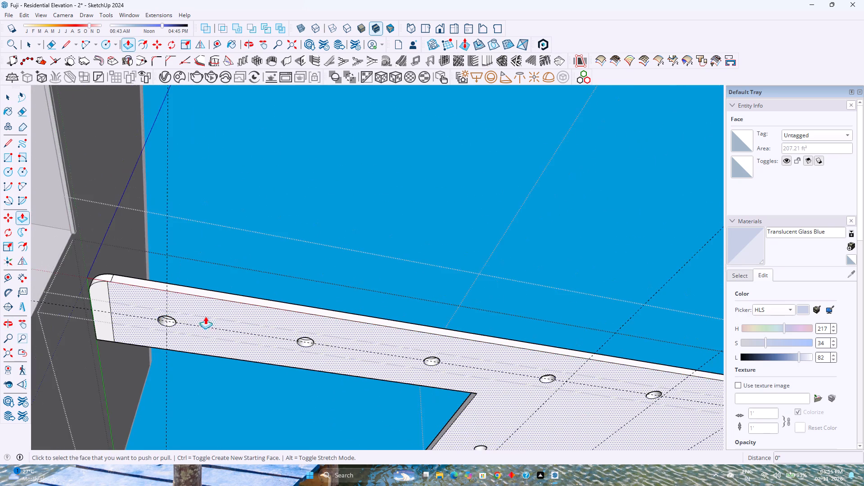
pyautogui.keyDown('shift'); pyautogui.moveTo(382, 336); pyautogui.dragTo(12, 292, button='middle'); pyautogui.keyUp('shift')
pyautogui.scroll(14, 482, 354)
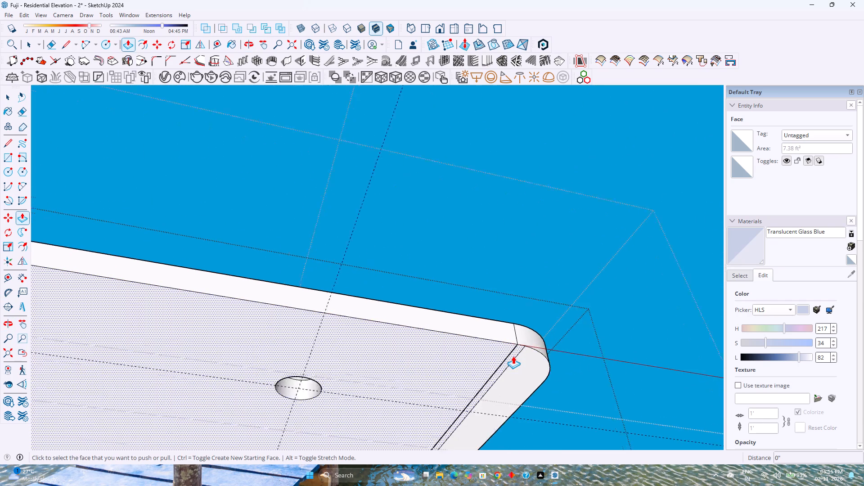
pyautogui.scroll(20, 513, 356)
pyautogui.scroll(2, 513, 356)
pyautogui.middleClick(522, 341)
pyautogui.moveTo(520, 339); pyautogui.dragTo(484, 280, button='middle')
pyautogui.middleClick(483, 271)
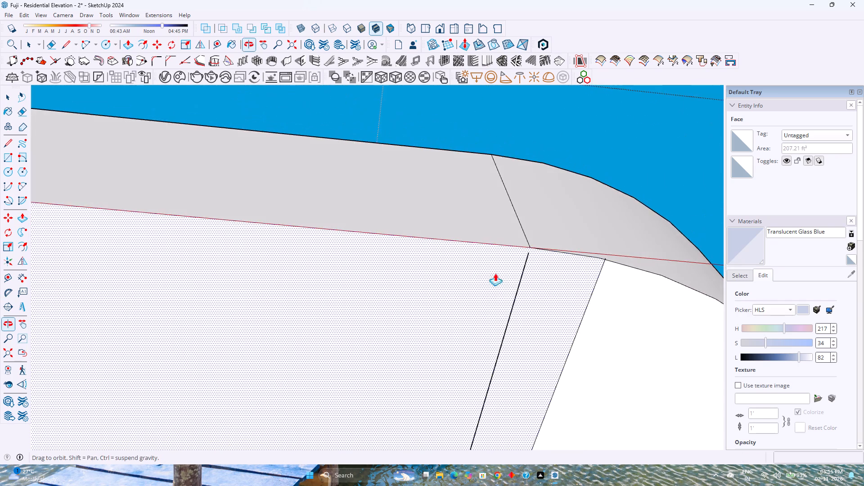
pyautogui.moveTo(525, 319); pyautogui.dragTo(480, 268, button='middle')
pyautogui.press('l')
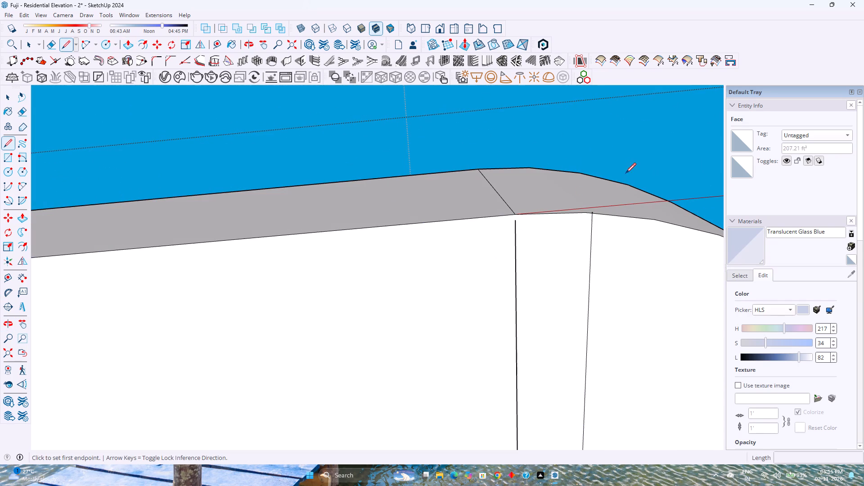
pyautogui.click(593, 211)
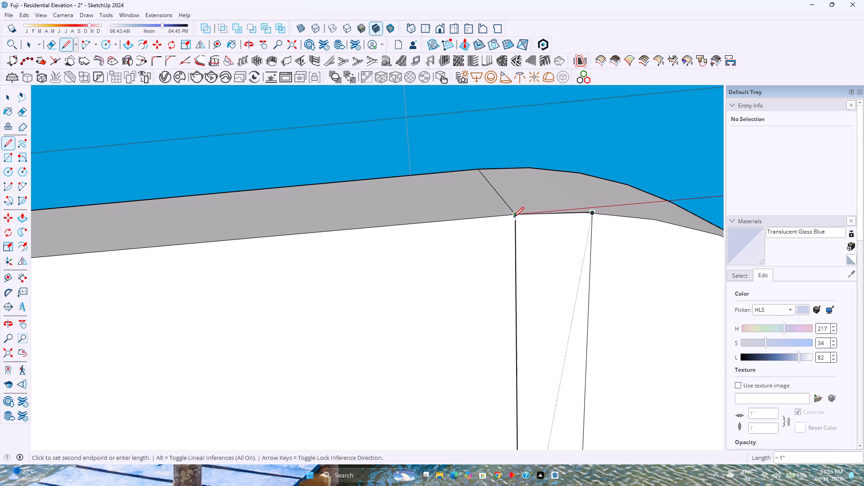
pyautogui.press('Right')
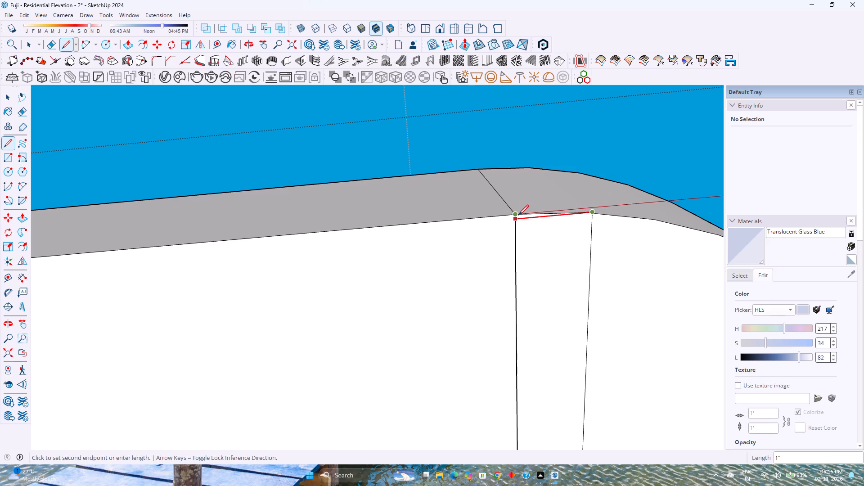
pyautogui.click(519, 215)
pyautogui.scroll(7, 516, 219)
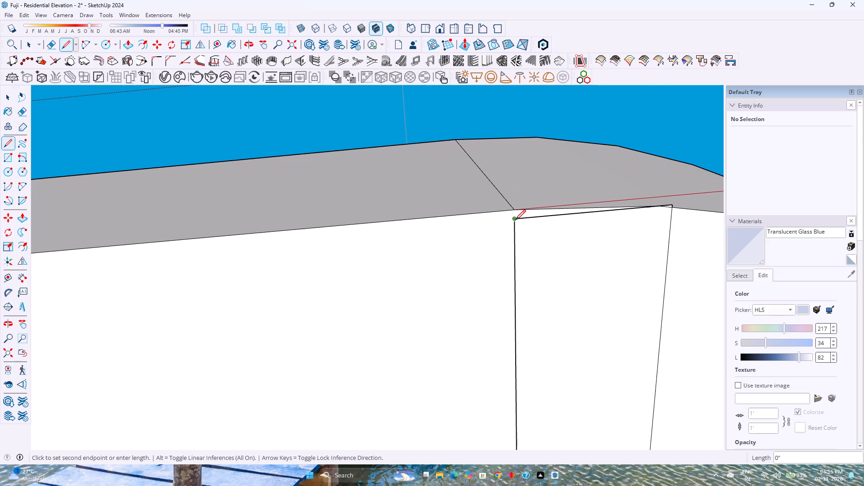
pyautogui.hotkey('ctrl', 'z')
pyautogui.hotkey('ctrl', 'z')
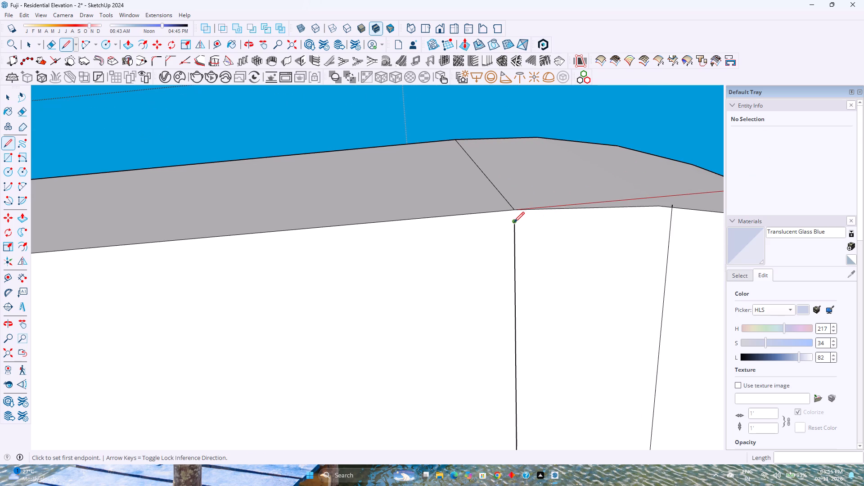
# Extend the wide end strip's inner edge to the slab corner and close its end with an about 1" line along the red axis.
pyautogui.click(514, 222)
pyautogui.click(514, 211)
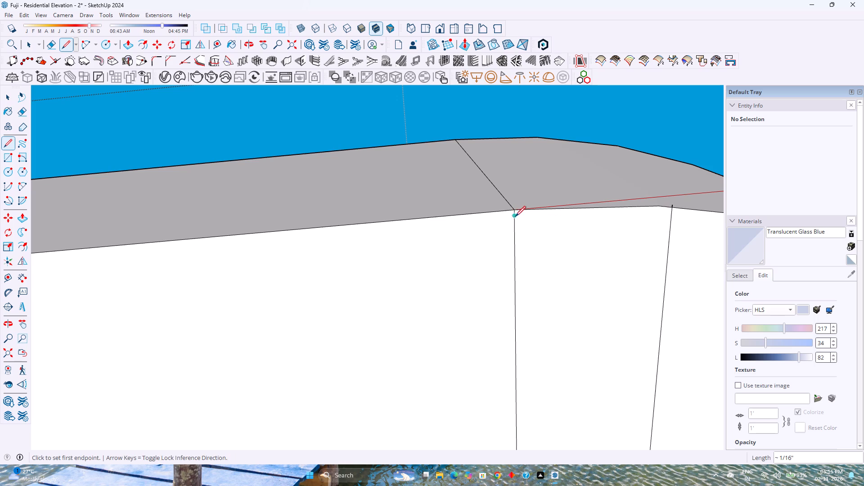
pyautogui.click(515, 211)
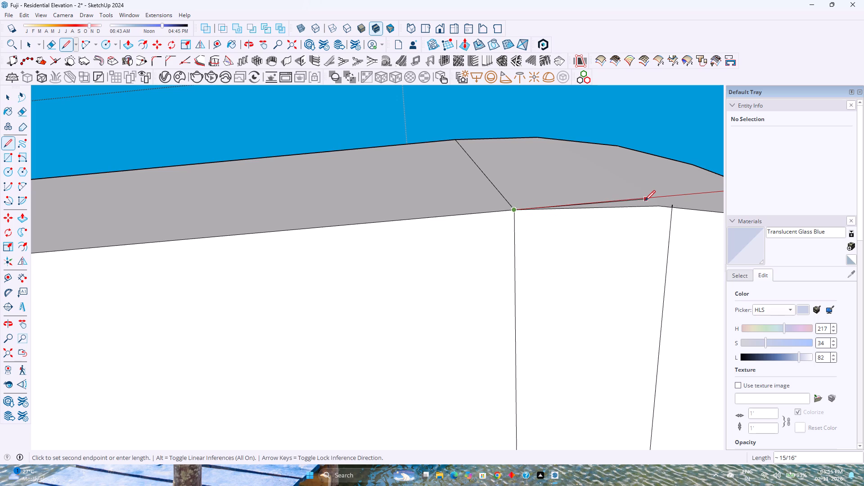
pyautogui.press('Right')
pyautogui.click(671, 204)
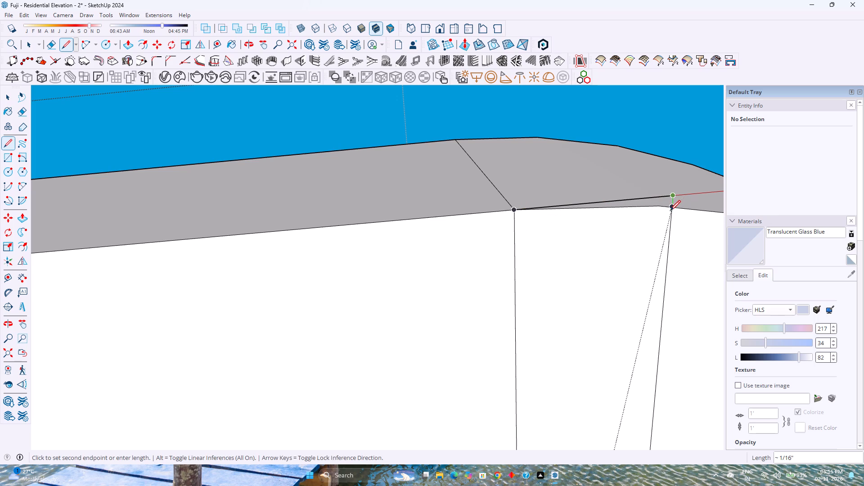
pyautogui.click(670, 211)
# Copy the wide end strip's two faces along the red axis onto the narrow end's strip, about 23' 3 7/16" away.
pyautogui.press('space')
pyautogui.click(617, 235)
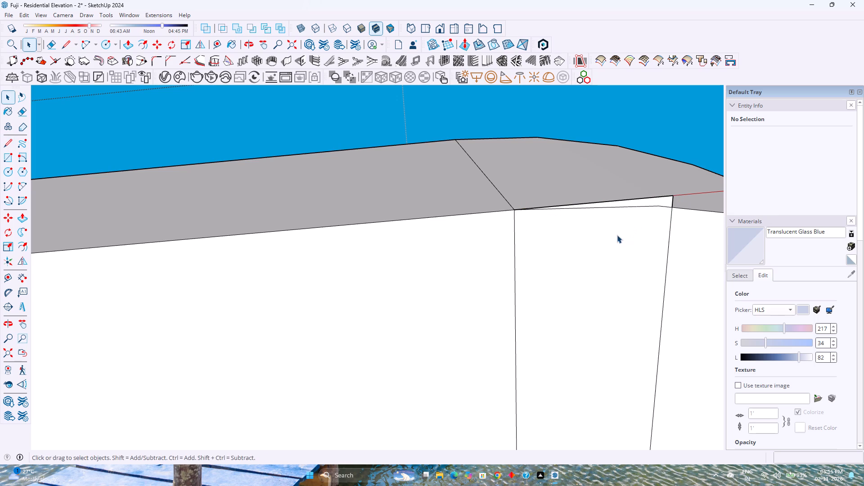
pyautogui.keyDown('ctrl'); pyautogui.click(644, 202); pyautogui.keyUp('ctrl')
pyautogui.scroll(-1, 617, 251)
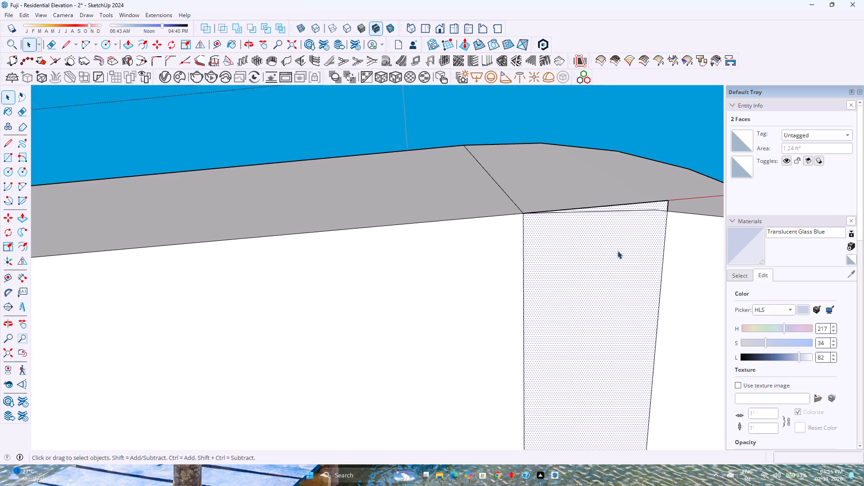
pyautogui.scroll(-15, 617, 251)
pyautogui.press('m')
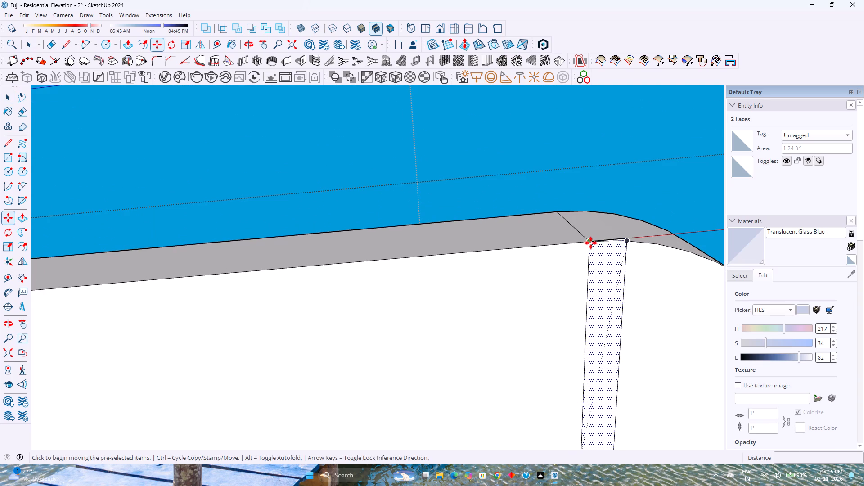
pyautogui.click(590, 242)
pyautogui.scroll(-20, 495, 259)
pyautogui.scroll(-1, 495, 259)
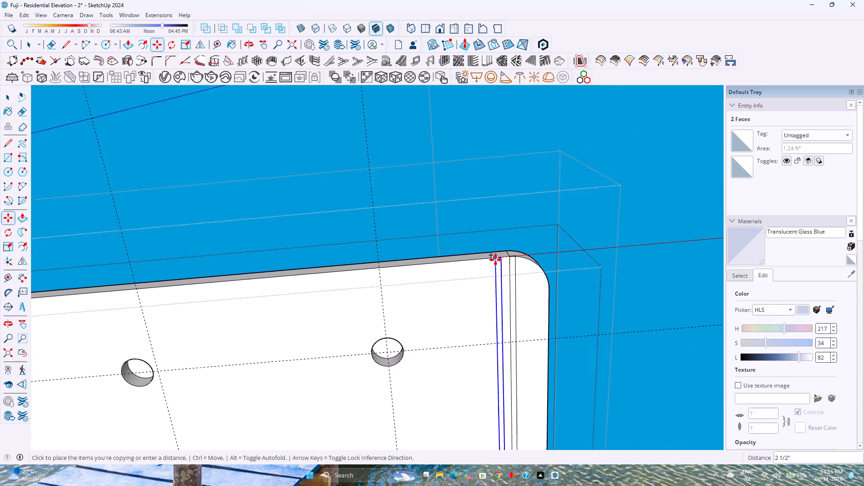
pyautogui.scroll(-8, 495, 260)
pyautogui.keyDown('shift'); pyautogui.moveTo(423, 274); pyautogui.dragTo(539, 266, button='middle'); pyautogui.keyUp('shift')
pyautogui.scroll(-9, 540, 265)
pyautogui.keyDown('shift'); pyautogui.moveTo(317, 280); pyautogui.dragTo(490, 291, button='middle'); pyautogui.keyUp('shift')
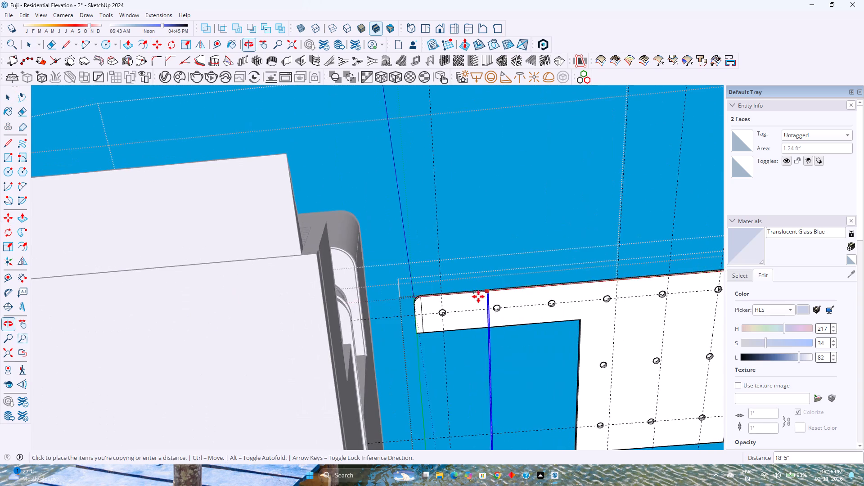
pyautogui.scroll(20, 425, 302)
pyautogui.scroll(5, 425, 302)
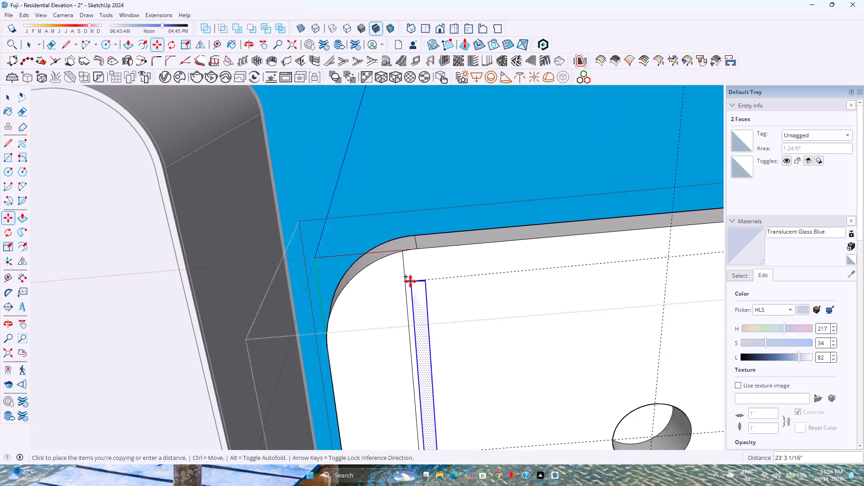
pyautogui.scroll(2, 410, 281)
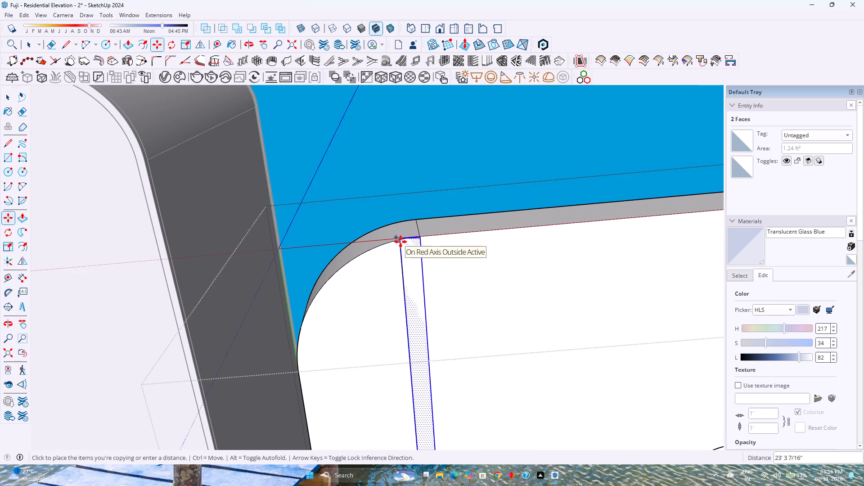
pyautogui.scroll(16, 400, 242)
pyautogui.press('Right')
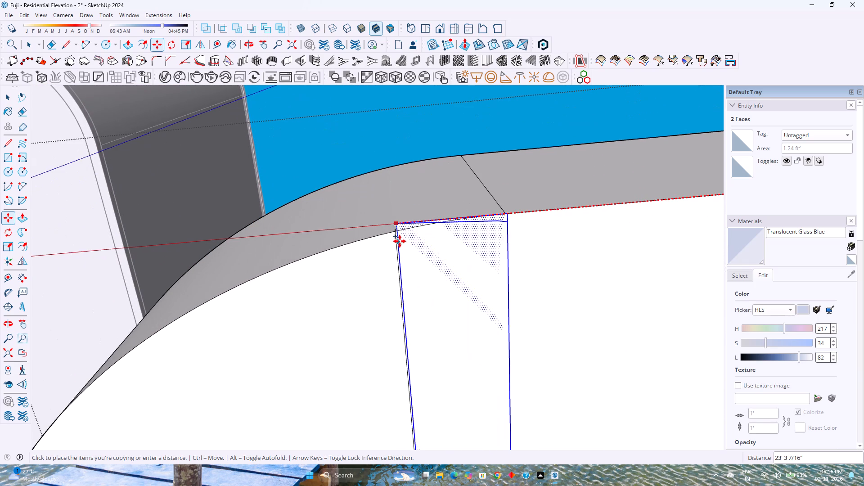
pyautogui.scroll(10, 397, 236)
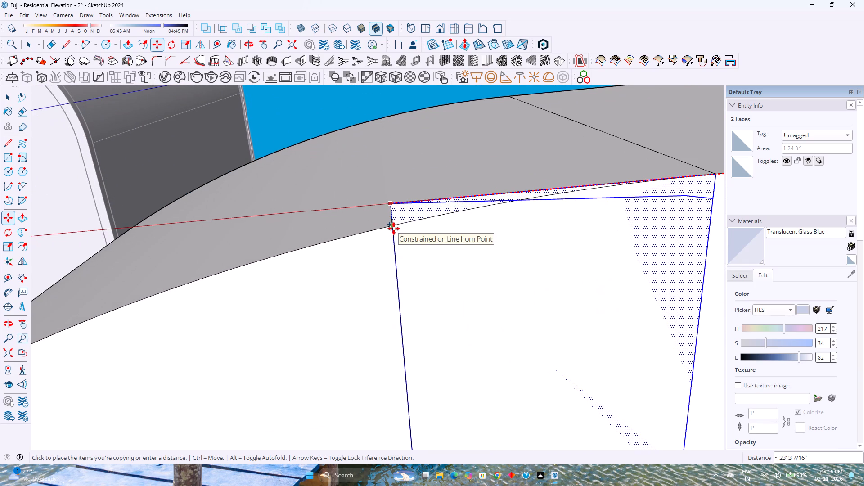
pyautogui.click(394, 229)
pyautogui.scroll(-20, 383, 256)
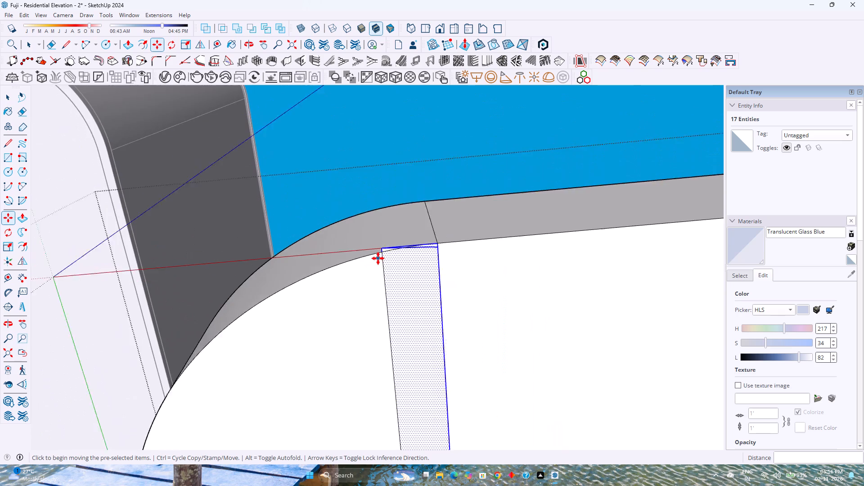
pyautogui.scroll(-20, 378, 258)
pyautogui.scroll(-3, 378, 258)
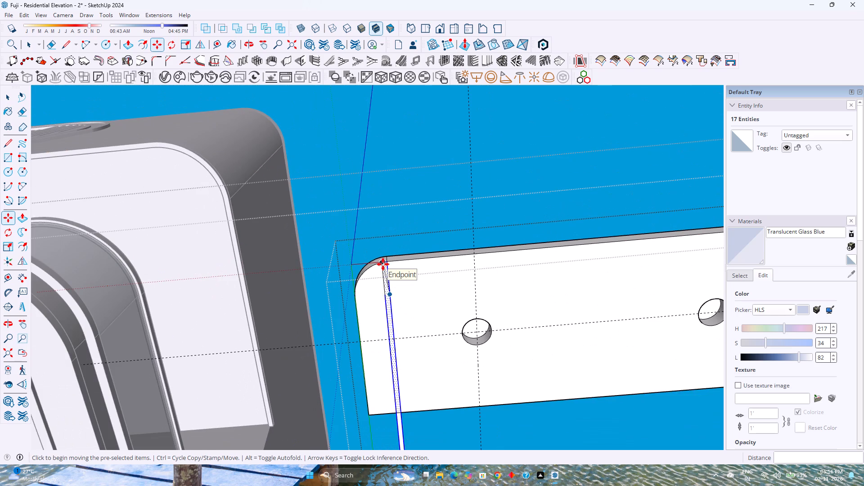
# Divide the span between the two end strips into 40 evenly spaced strip copies.
pyautogui.press('/')
pyautogui.write('40')
pyautogui.press('Return')
# Erase the strip lines that cross the open rectangular notch of the balcony slab.
pyautogui.scroll(-6, 391, 263)
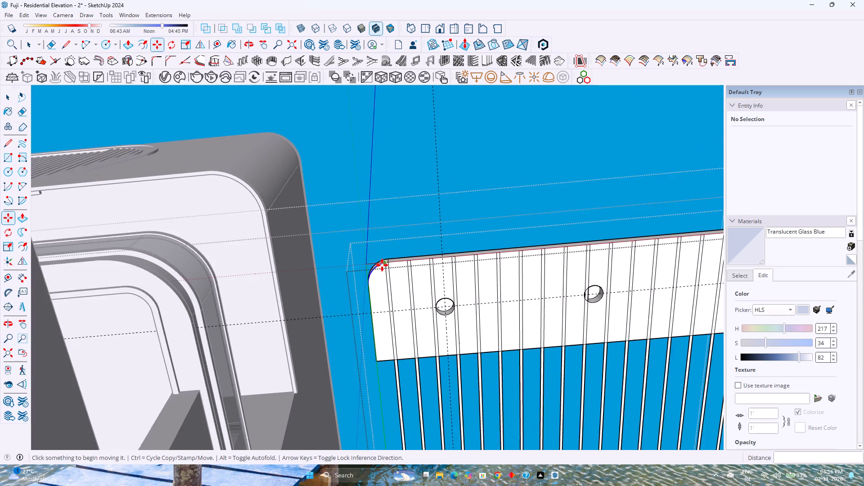
pyautogui.scroll(-7, 382, 265)
pyautogui.keyDown('shift'); pyautogui.moveTo(466, 359); pyautogui.dragTo(413, 288, button='middle'); pyautogui.keyUp('shift')
pyautogui.scroll(1, 497, 379)
pyautogui.keyDown('shift'); pyautogui.moveTo(496, 379); pyautogui.dragTo(441, 303, button='middle'); pyautogui.keyUp('shift')
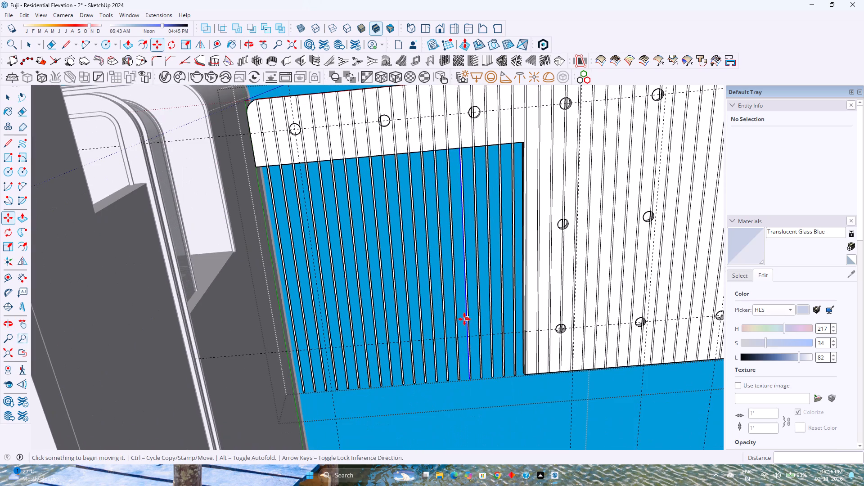
pyautogui.press('e')
pyautogui.scroll(4, 529, 341)
pyautogui.moveTo(510, 349); pyautogui.dragTo(382, 357)
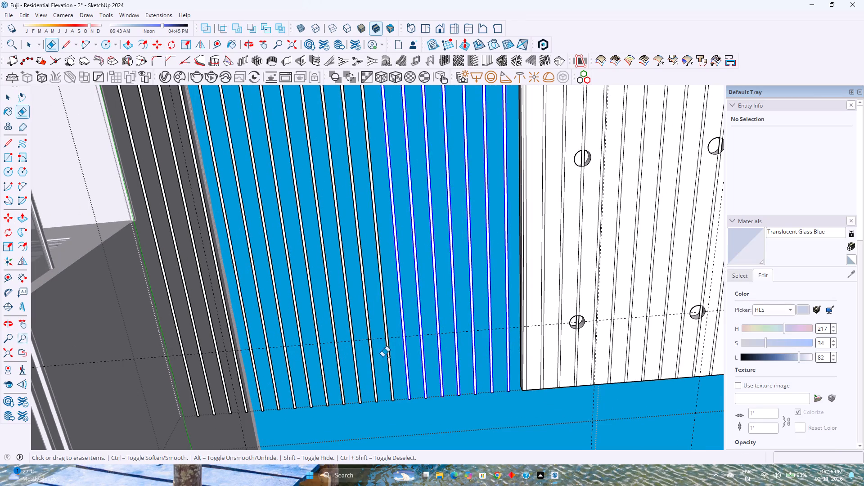
pyautogui.moveTo(382, 357); pyautogui.dragTo(185, 379)
# Delete the row of short leftover strip-end segments along the open side of the notch.
pyautogui.moveTo(267, 376); pyautogui.dragTo(286, 391, button='middle')
pyautogui.scroll(-2, 286, 388)
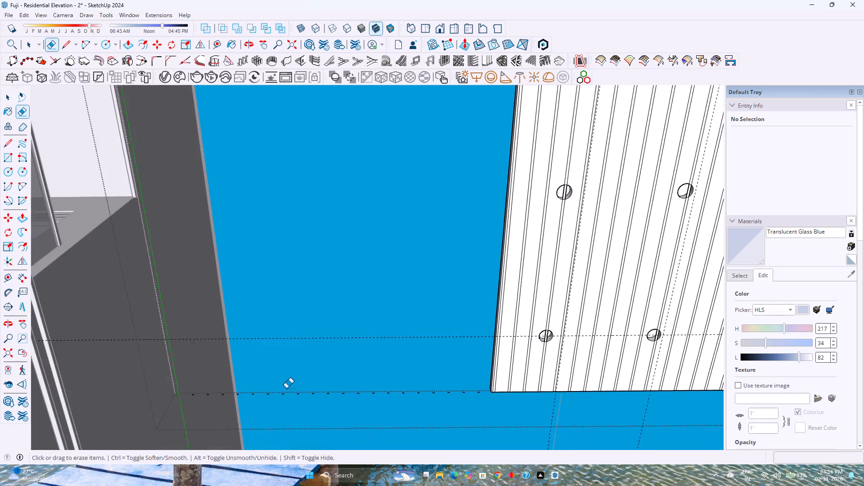
pyautogui.scroll(-1, 286, 388)
pyautogui.keyDown('shift'); pyautogui.moveTo(282, 393); pyautogui.dragTo(340, 356, button='middle'); pyautogui.keyUp('shift')
pyautogui.keyDown('shift'); pyautogui.middleClick(341, 355); pyautogui.keyUp('shift')
pyautogui.press('Escape')
pyautogui.press('space')
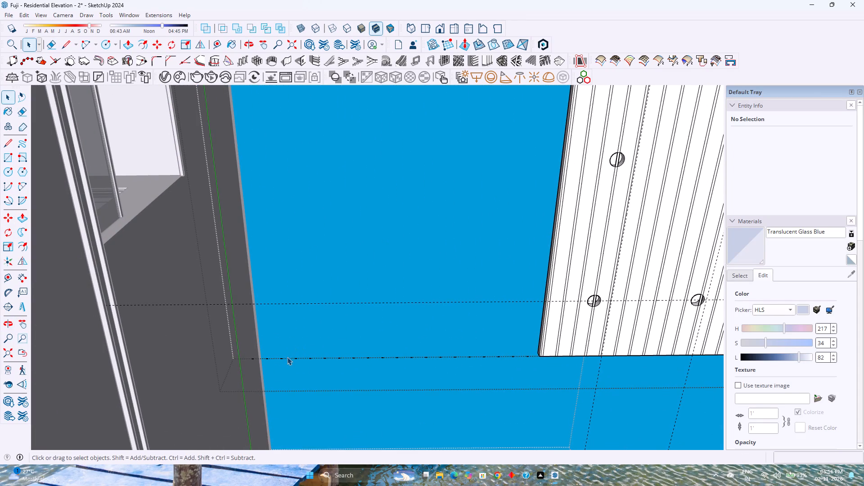
pyautogui.moveTo(238, 337); pyautogui.dragTo(533, 383)
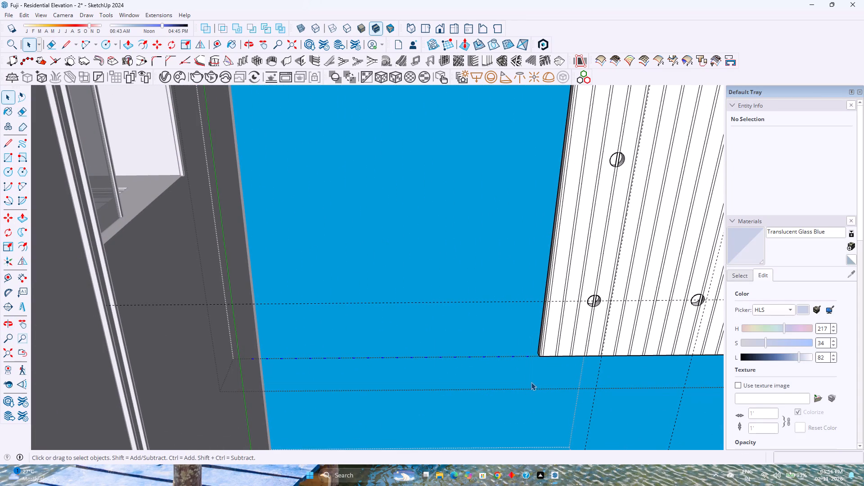
pyautogui.press('Delete')
# Delete the corner strip's stray end segments that overhang the slab's rounded corner.
pyautogui.scroll(-7, 517, 381)
pyautogui.keyDown('shift'); pyautogui.moveTo(477, 325); pyautogui.dragTo(491, 433, button='middle'); pyautogui.keyUp('shift')
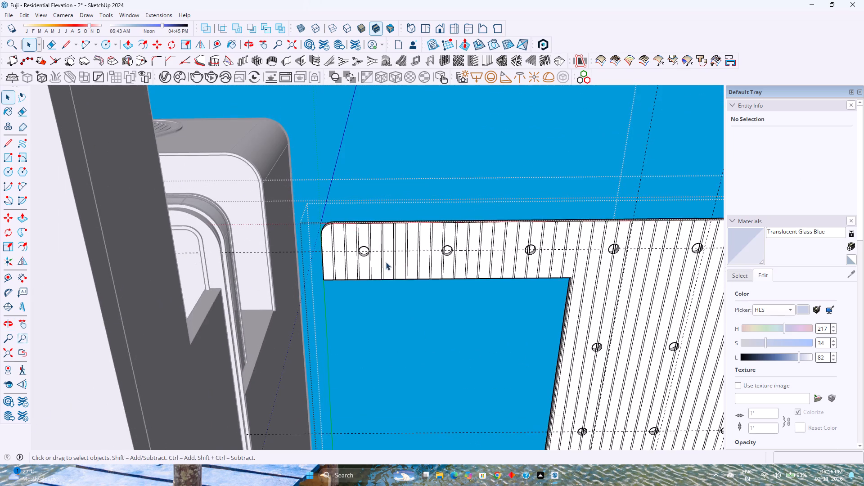
pyautogui.scroll(8, 373, 232)
pyautogui.scroll(-1, 313, 224)
pyautogui.scroll(11, 312, 236)
pyautogui.moveTo(341, 226); pyautogui.dragTo(340, 259, button='middle')
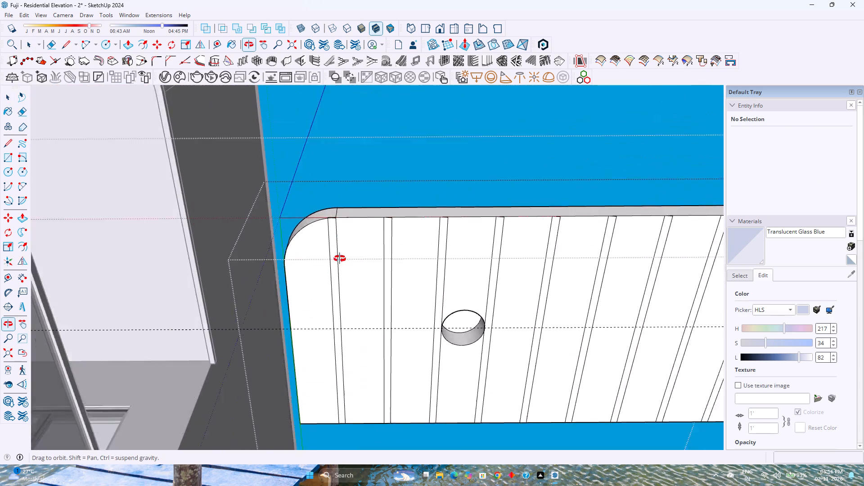
pyautogui.moveTo(340, 259); pyautogui.dragTo(326, 305, button='middle')
pyautogui.scroll(18, 328, 240)
pyautogui.scroll(1, 333, 175)
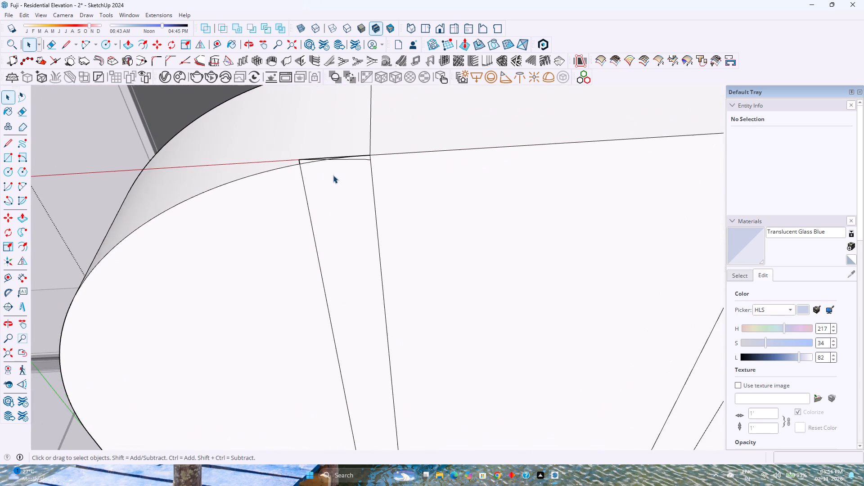
pyautogui.scroll(5, 333, 175)
pyautogui.click(319, 166)
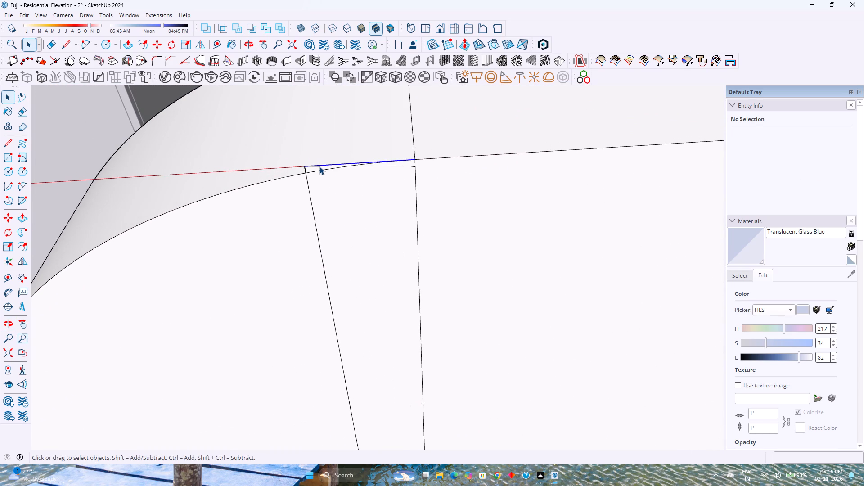
pyautogui.press('Delete')
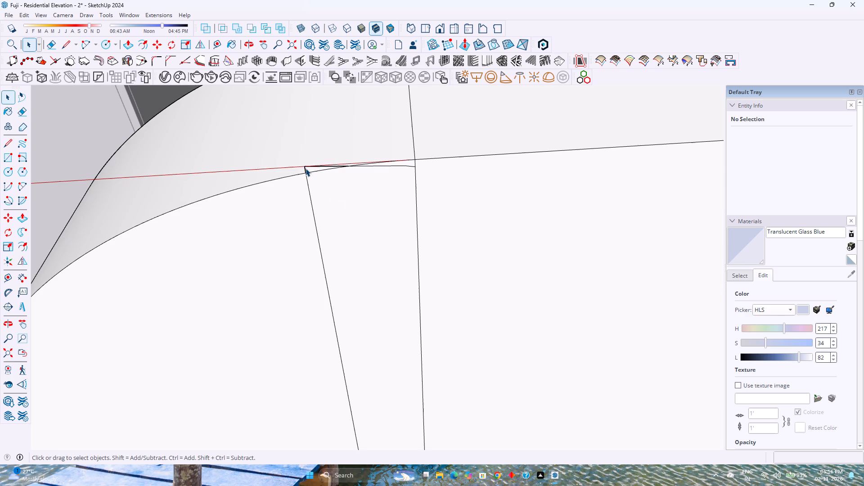
pyautogui.click(306, 168)
pyautogui.press('Delete')
pyautogui.click(318, 166)
pyautogui.press('Delete')
pyautogui.click(305, 171)
pyautogui.press('Delete')
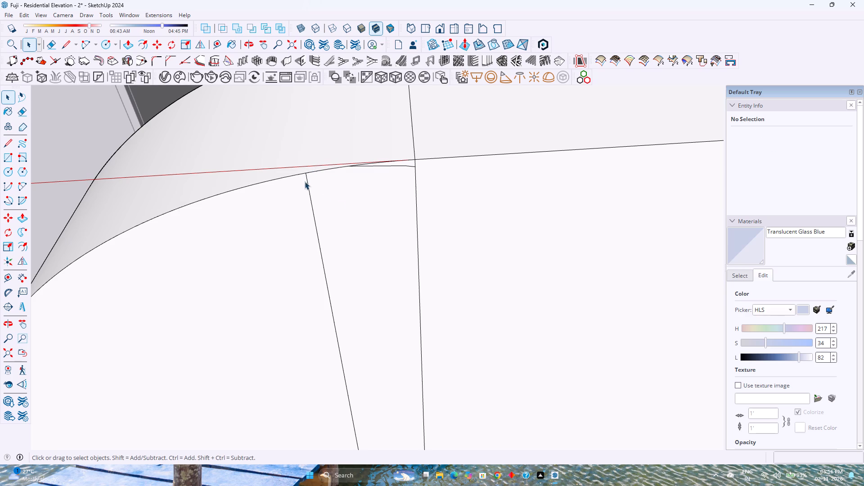
# Recess the corner strip's face 0.5" into the slab with Push/Pull.
pyautogui.press('p')
pyautogui.click(342, 208)
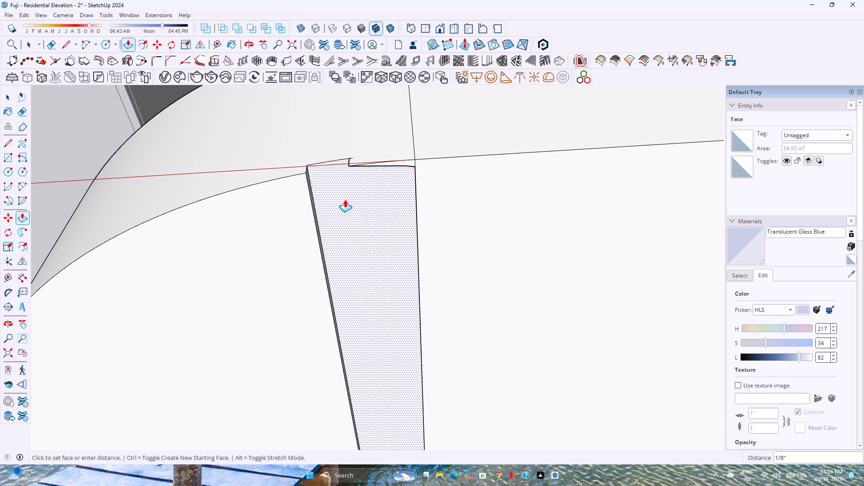
pyautogui.write('0.5')
pyautogui.press('Return')
# Erase the short stray line just inside the slab edge at the ends of the two strips following the recessed one.
pyautogui.scroll(-4, 339, 203)
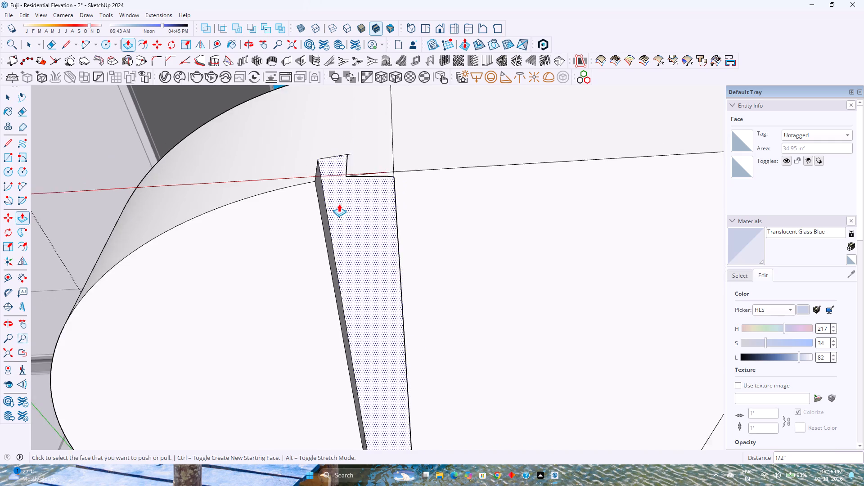
pyautogui.scroll(-10, 339, 204)
pyautogui.scroll(13, 532, 196)
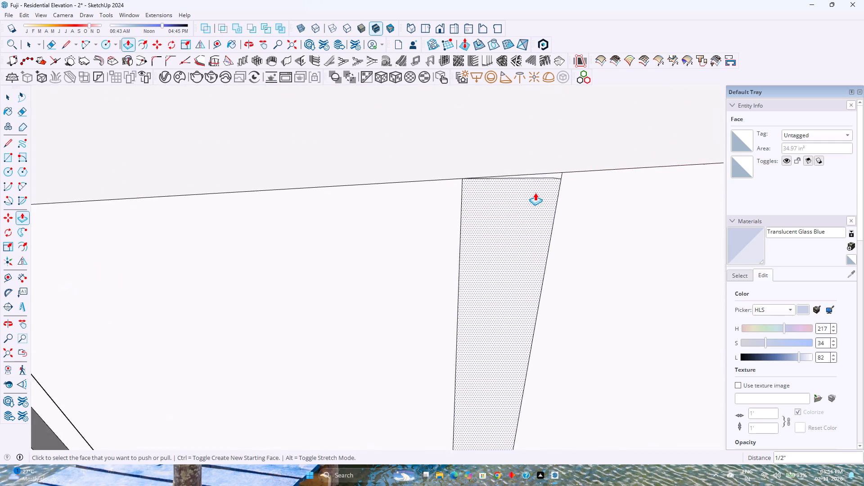
pyautogui.scroll(10, 535, 193)
pyautogui.press('e')
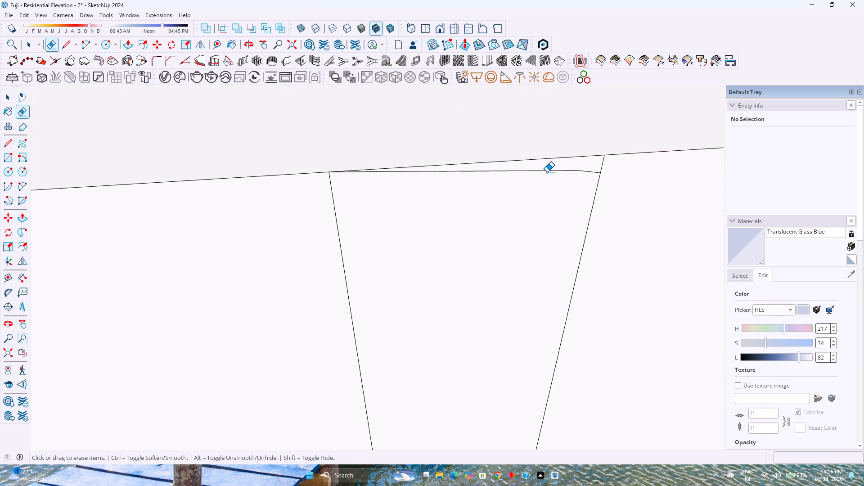
pyautogui.click(547, 172)
pyautogui.click(546, 171)
pyautogui.scroll(-14, 460, 201)
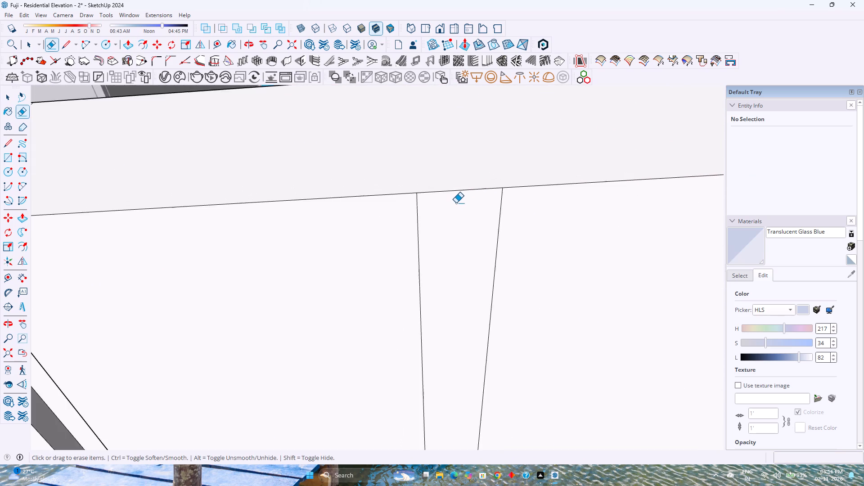
pyautogui.scroll(-14, 456, 203)
pyautogui.scroll(13, 635, 191)
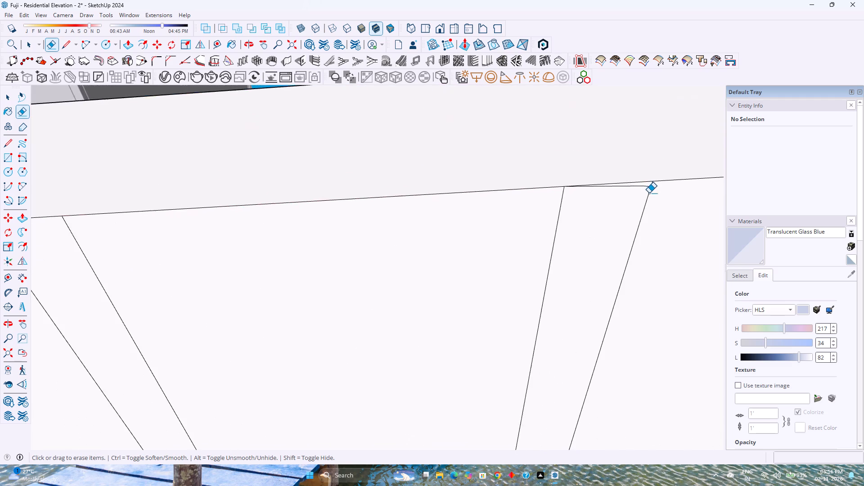
pyautogui.scroll(8, 649, 193)
pyautogui.click(637, 184)
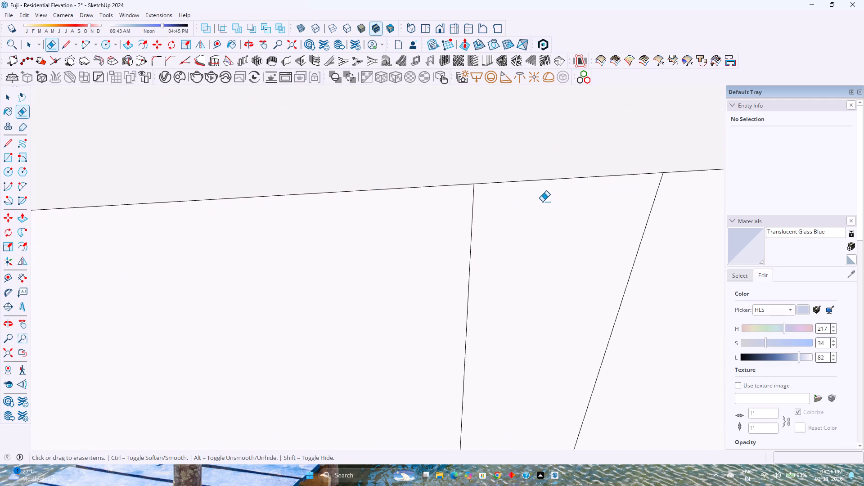
# Erase the stray end lines just inside the slab edge on the fourth and fifth strips from the rounded corner.
pyautogui.scroll(-20, 541, 202)
pyautogui.scroll(-4, 541, 202)
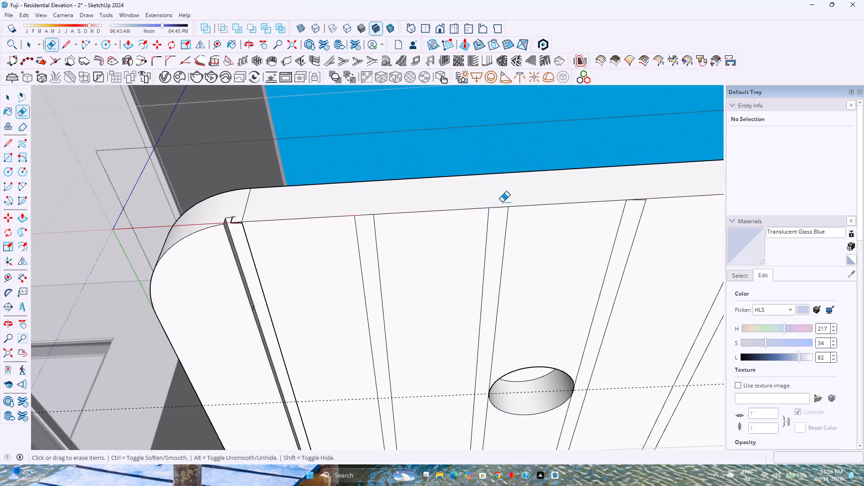
pyautogui.keyDown('shift'); pyautogui.moveTo(557, 194); pyautogui.dragTo(296, 217, button='middle'); pyautogui.keyUp('shift')
pyautogui.scroll(14, 376, 238)
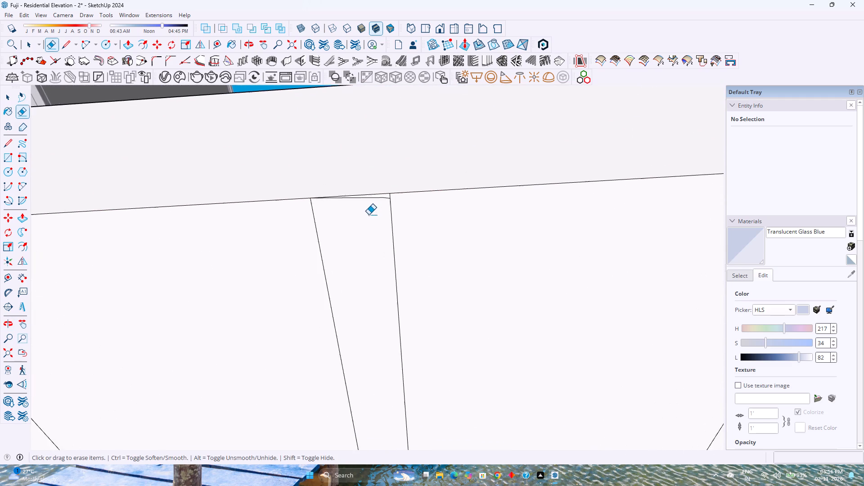
pyautogui.scroll(3, 369, 215)
pyautogui.click(384, 188)
pyautogui.scroll(-5, 348, 214)
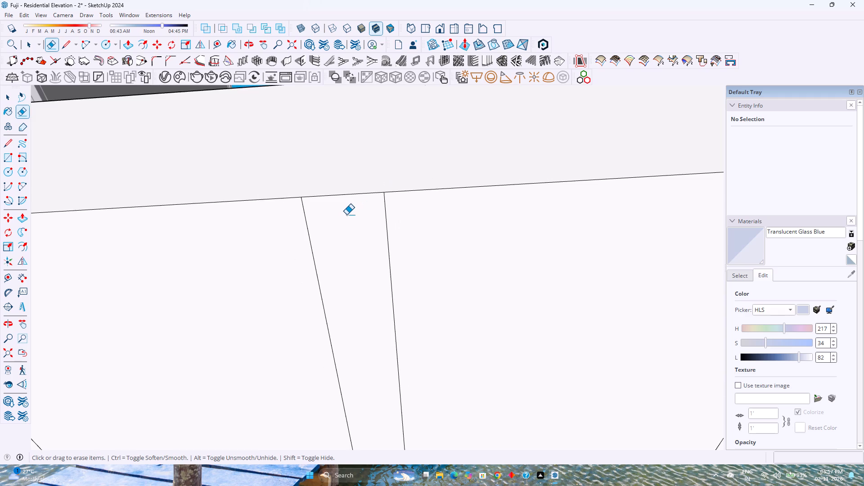
pyautogui.scroll(-13, 346, 215)
pyautogui.scroll(9, 519, 216)
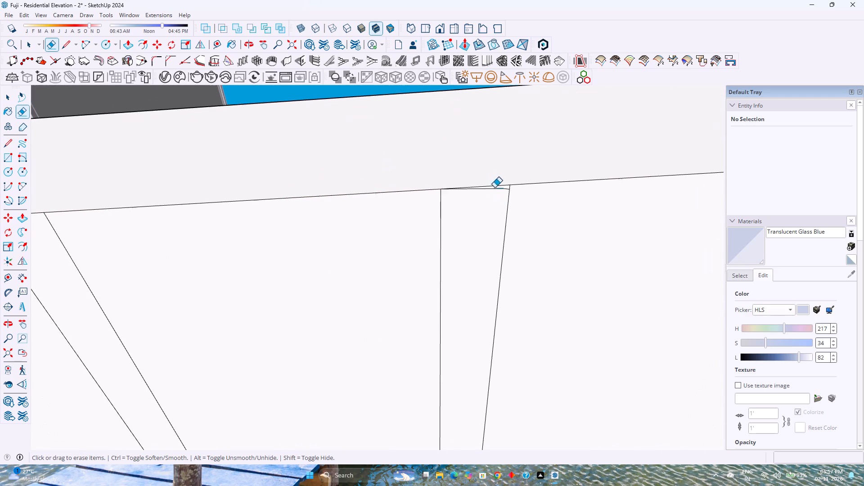
pyautogui.scroll(4, 495, 188)
pyautogui.click(495, 189)
pyautogui.scroll(-14, 442, 228)
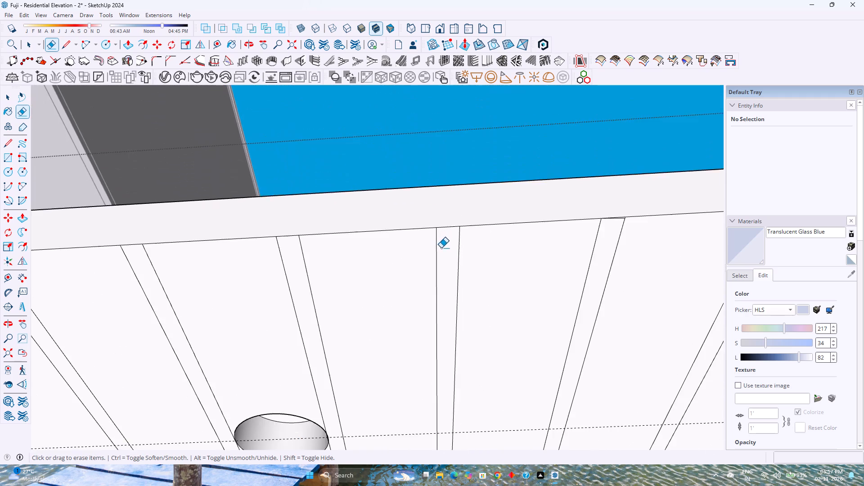
# Erase the stray end lines just inside the slab edge on two more strips farther from the rounded corner.
pyautogui.scroll(-4, 441, 248)
pyautogui.keyDown('shift'); pyautogui.moveTo(525, 267); pyautogui.dragTo(337, 273, button='middle'); pyautogui.keyUp('shift')
pyautogui.scroll(16, 357, 232)
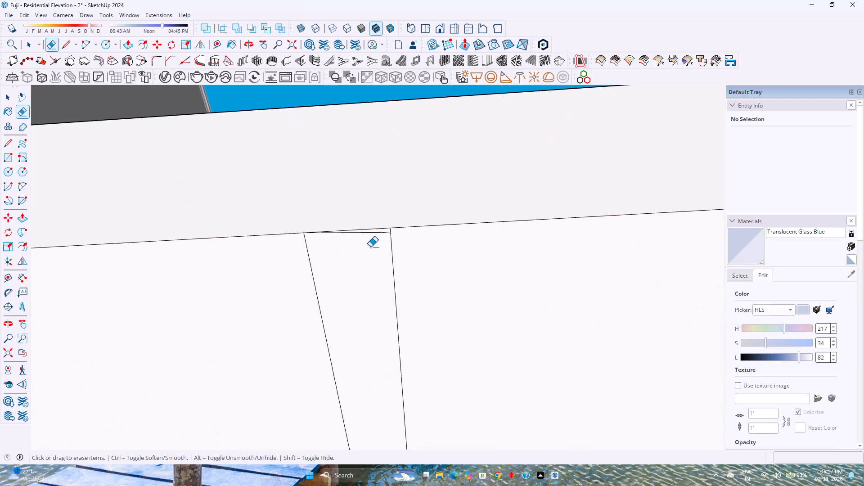
pyautogui.scroll(5, 370, 247)
pyautogui.click(384, 225)
pyautogui.scroll(-8, 344, 250)
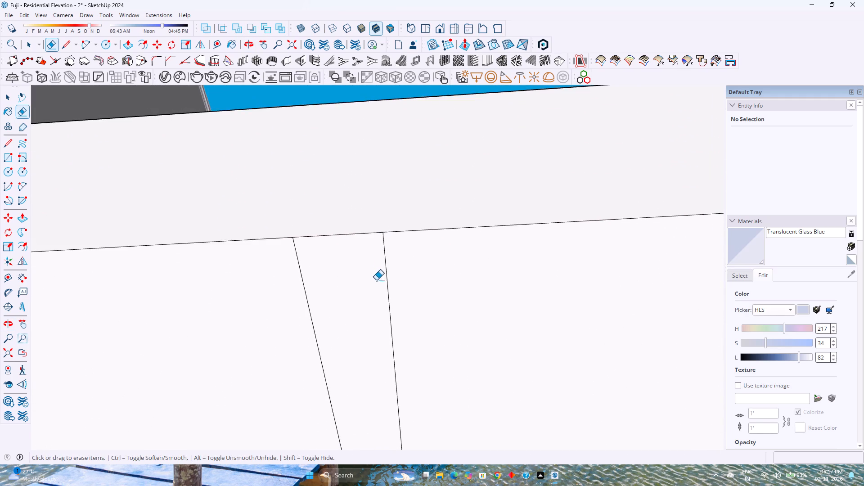
pyautogui.scroll(-20, 376, 280)
pyautogui.scroll(-3, 376, 280)
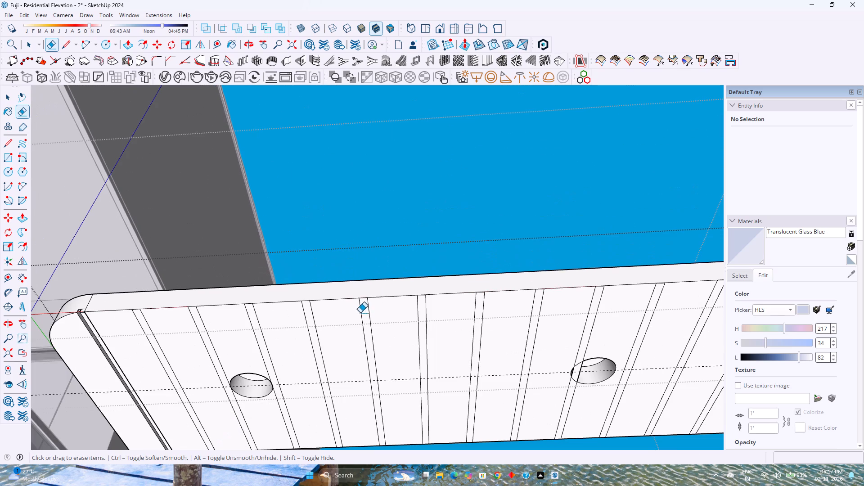
pyautogui.scroll(14, 491, 308)
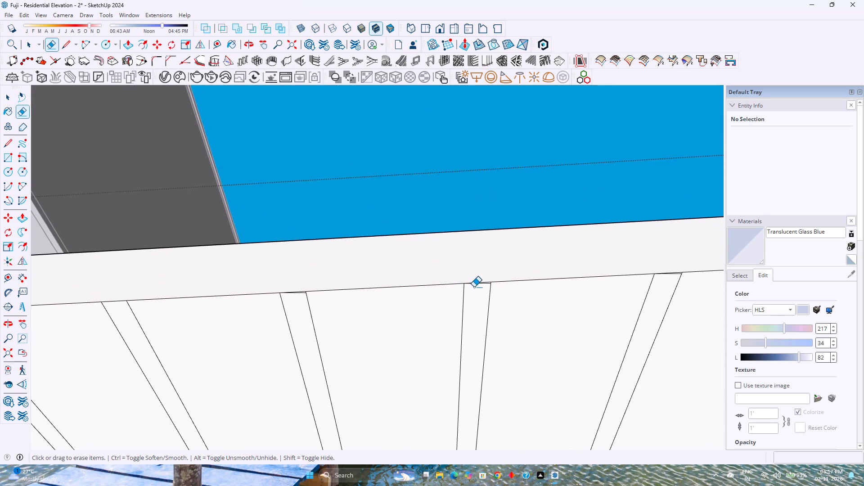
pyautogui.scroll(16, 474, 287)
pyautogui.click(531, 267)
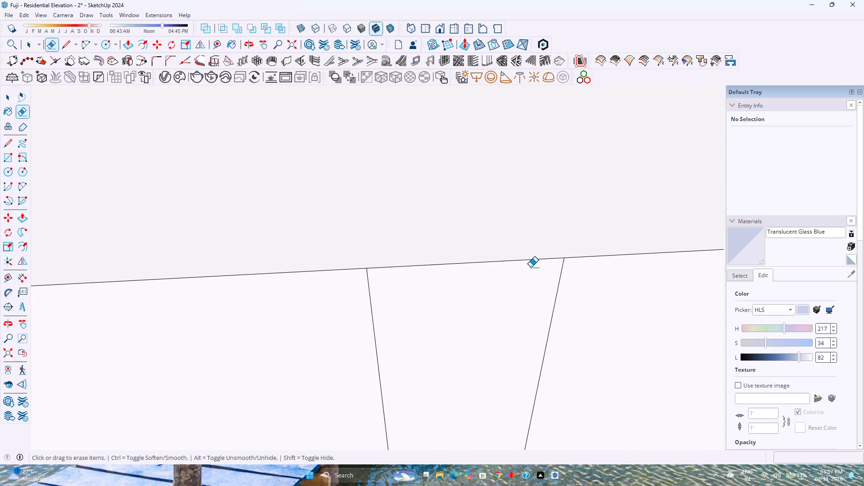
# Erase the stray end lines just inside the slab edge on the next two strips, continuing away from the rounded corner.
pyautogui.scroll(-20, 454, 305)
pyautogui.scroll(-2, 454, 305)
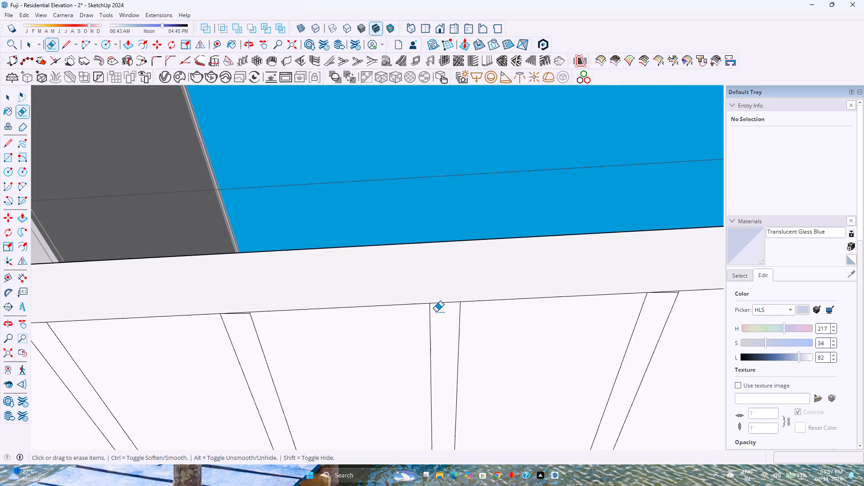
pyautogui.scroll(-10, 436, 312)
pyautogui.scroll(16, 517, 310)
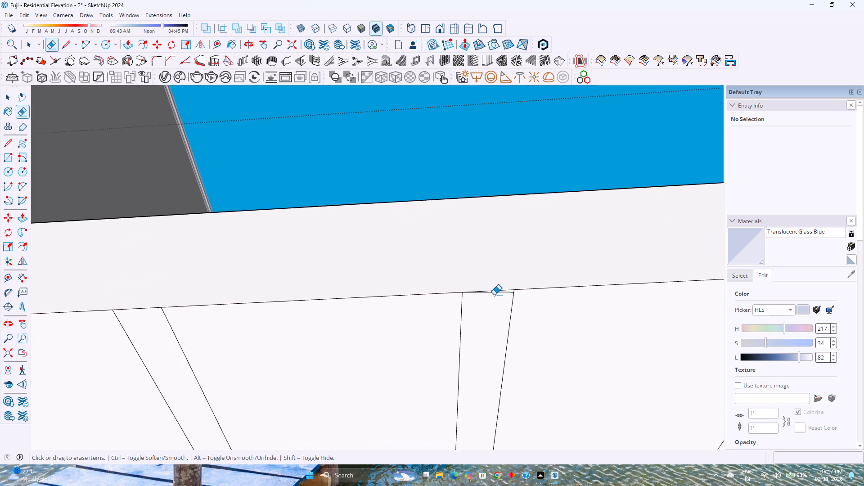
pyautogui.scroll(9, 494, 295)
pyautogui.click(518, 288)
pyautogui.scroll(-5, 434, 320)
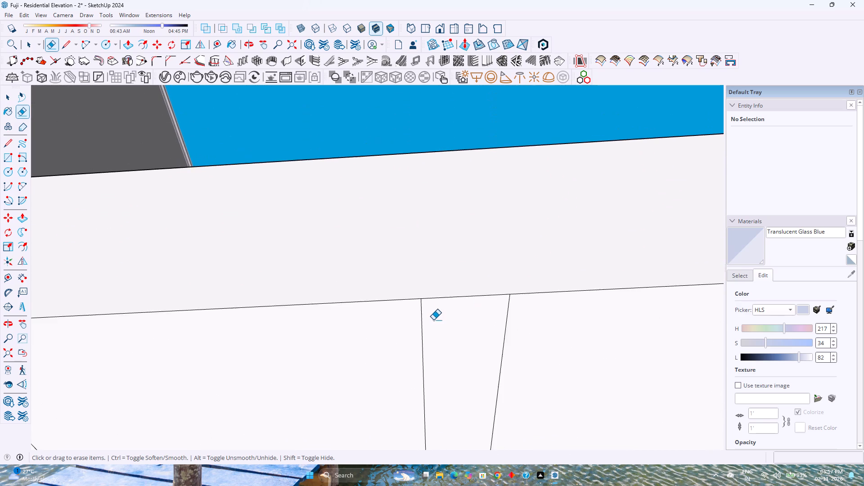
pyautogui.scroll(-16, 433, 320)
pyautogui.scroll(8, 566, 316)
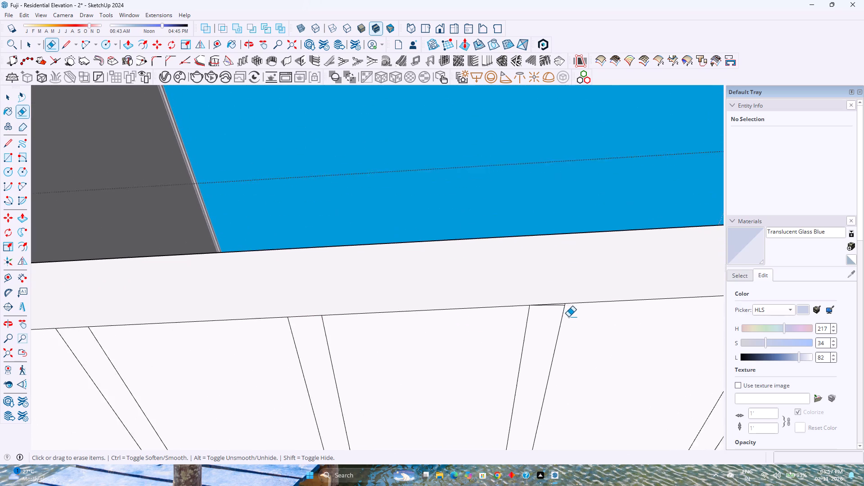
pyautogui.scroll(20, 568, 317)
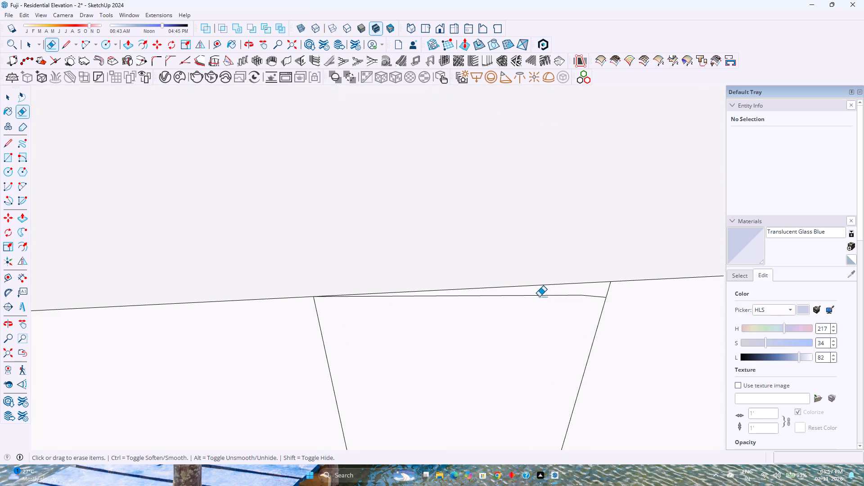
pyautogui.click(539, 296)
pyautogui.scroll(-19, 447, 336)
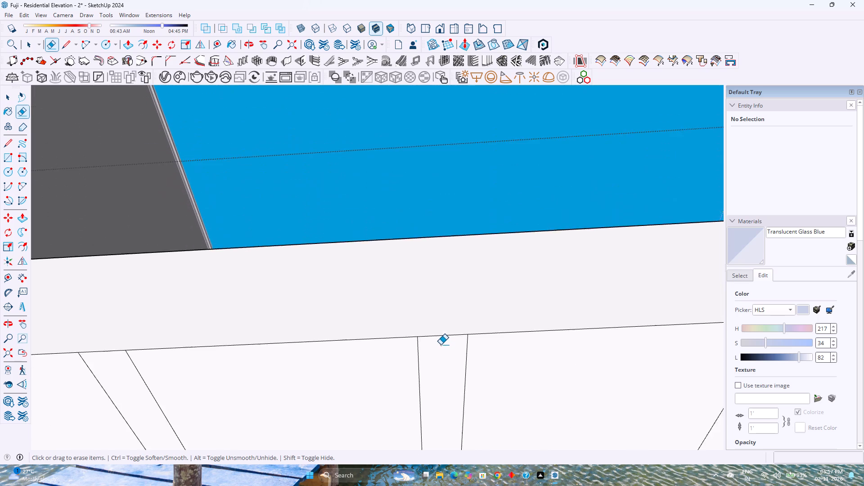
# Continue along the slab edge, erasing the stray end lines on the following two strips.
pyautogui.scroll(-13, 441, 345)
pyautogui.scroll(13, 568, 355)
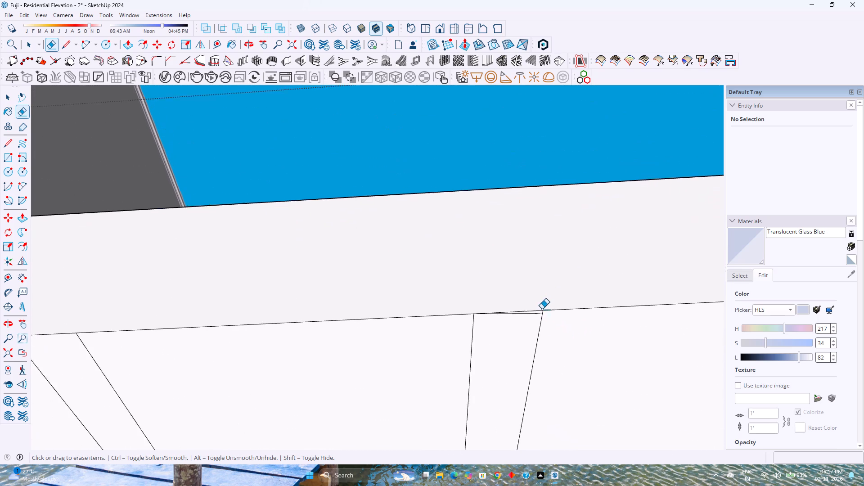
pyautogui.scroll(16, 542, 309)
pyautogui.click(524, 308)
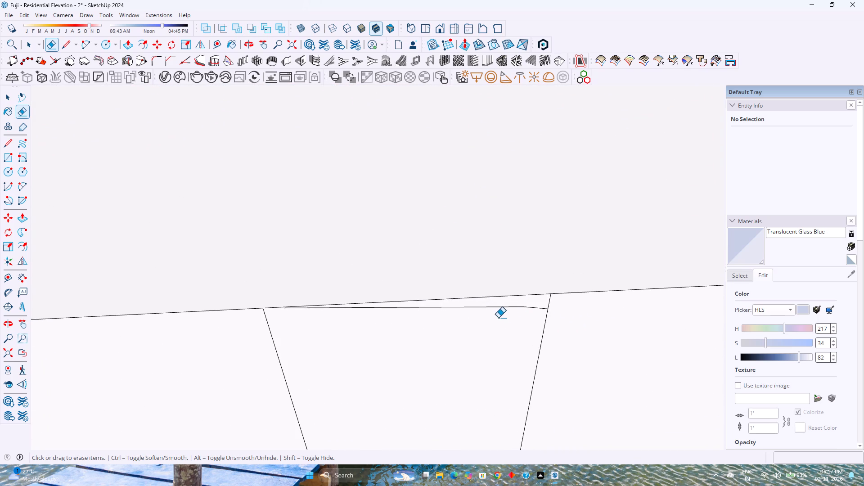
pyautogui.click(513, 306)
pyautogui.scroll(-3, 463, 339)
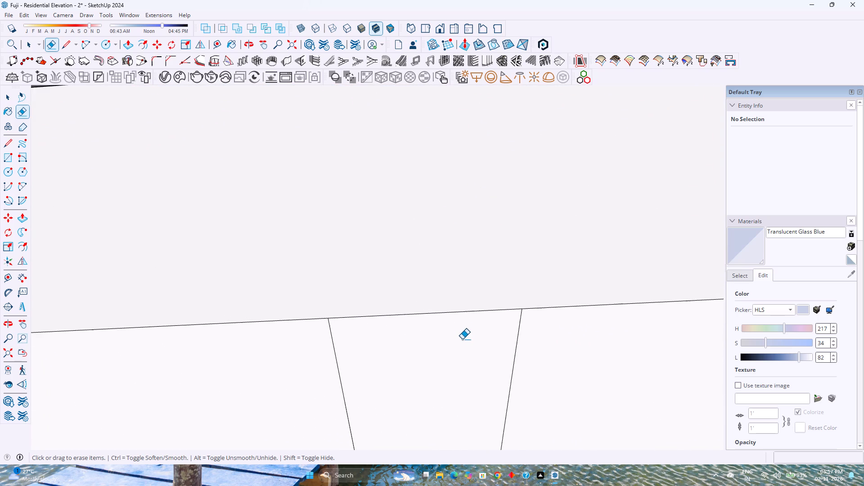
pyautogui.scroll(-11, 462, 339)
pyautogui.keyDown('shift'); pyautogui.moveTo(559, 348); pyautogui.dragTo(515, 351, button='middle'); pyautogui.keyUp('shift')
pyautogui.keyDown('shift'); pyautogui.moveTo(452, 353); pyautogui.dragTo(367, 358, button='middle'); pyautogui.keyUp('shift')
pyautogui.keyDown('shift'); pyautogui.moveTo(272, 361); pyautogui.dragTo(256, 361, button='middle'); pyautogui.keyUp('shift')
pyautogui.keyDown('shift'); pyautogui.moveTo(247, 361); pyautogui.dragTo(211, 361, button='middle'); pyautogui.keyUp('shift')
pyautogui.scroll(-5, 239, 361)
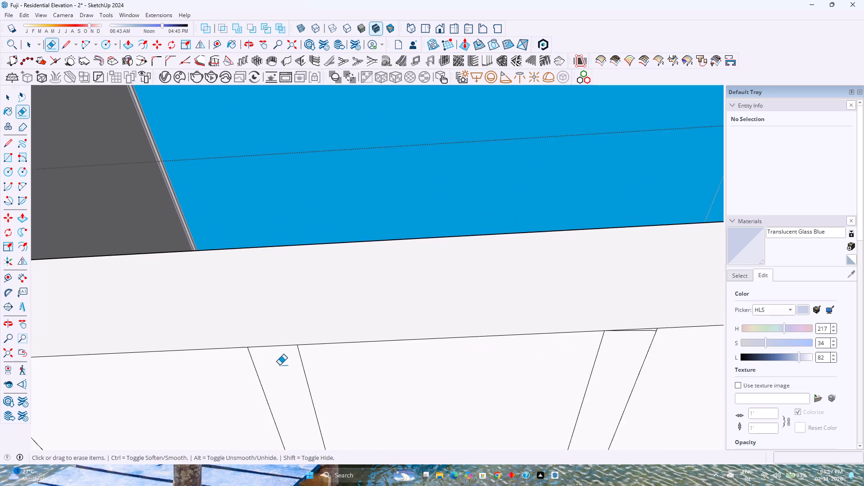
pyautogui.scroll(-6, 279, 365)
pyautogui.scroll(16, 495, 365)
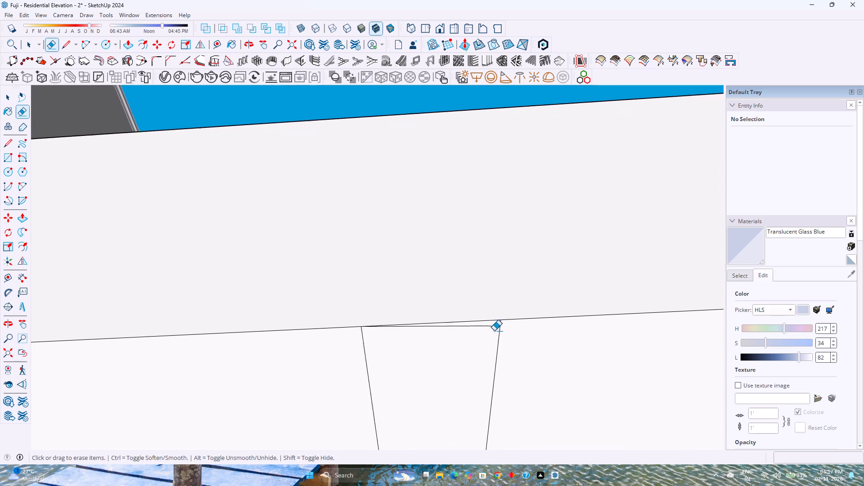
pyautogui.scroll(5, 494, 331)
pyautogui.click(495, 323)
pyautogui.scroll(-9, 436, 359)
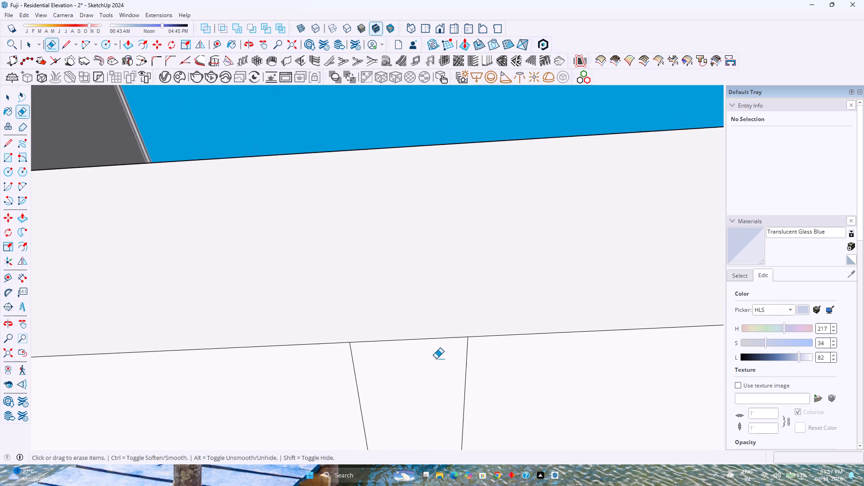
# Erase the stray end lines just inside the slab edge on another two strips farther along the row.
pyautogui.scroll(-16, 436, 359)
pyautogui.keyDown('shift'); pyautogui.moveTo(483, 377); pyautogui.dragTo(404, 331, button='middle'); pyautogui.keyUp('shift')
pyautogui.keyDown('shift'); pyautogui.middleClick(396, 327); pyautogui.keyUp('shift')
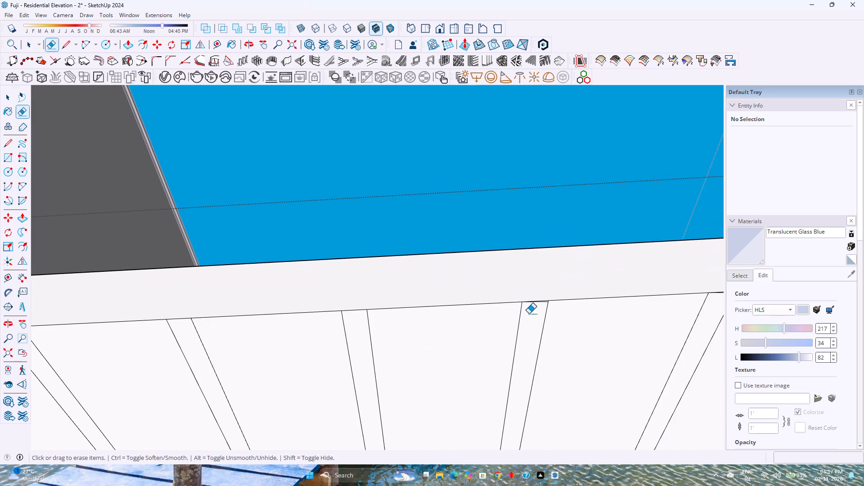
pyautogui.scroll(20, 555, 310)
pyautogui.scroll(1, 555, 310)
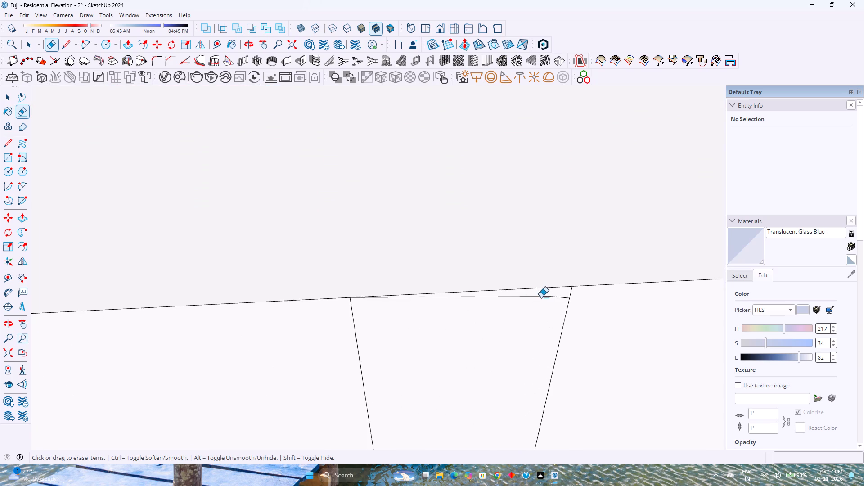
pyautogui.click(541, 297)
pyautogui.scroll(-19, 421, 341)
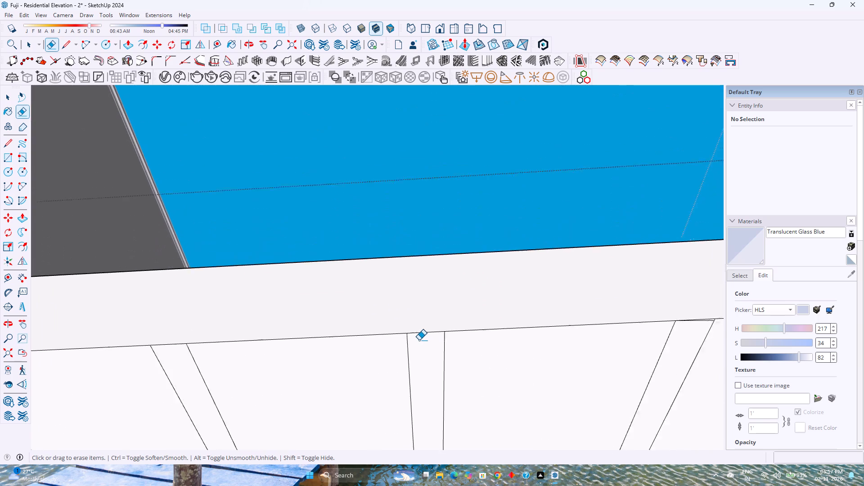
pyautogui.scroll(-7, 419, 340)
pyautogui.keyDown('shift'); pyautogui.moveTo(524, 355); pyautogui.dragTo(384, 342, button='middle'); pyautogui.keyUp('shift')
pyautogui.keyDown('shift'); pyautogui.middleClick(375, 342); pyautogui.keyUp('shift')
pyautogui.scroll(11, 405, 320)
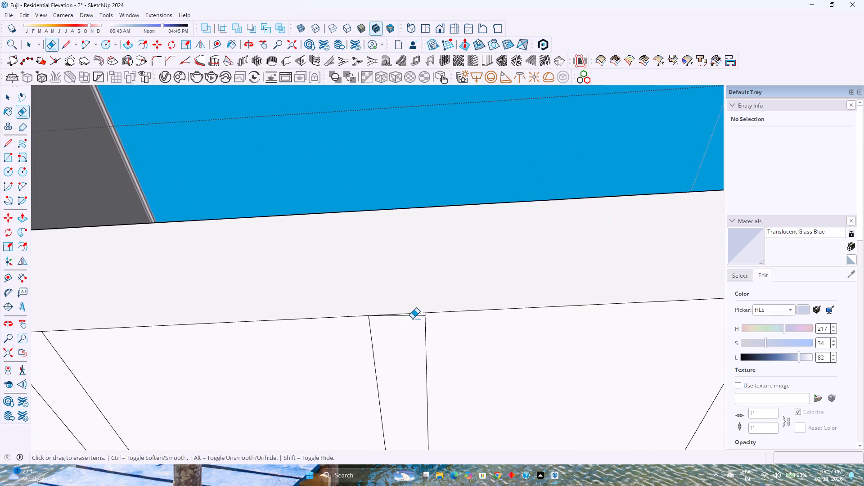
pyautogui.scroll(16, 412, 319)
pyautogui.click(436, 308)
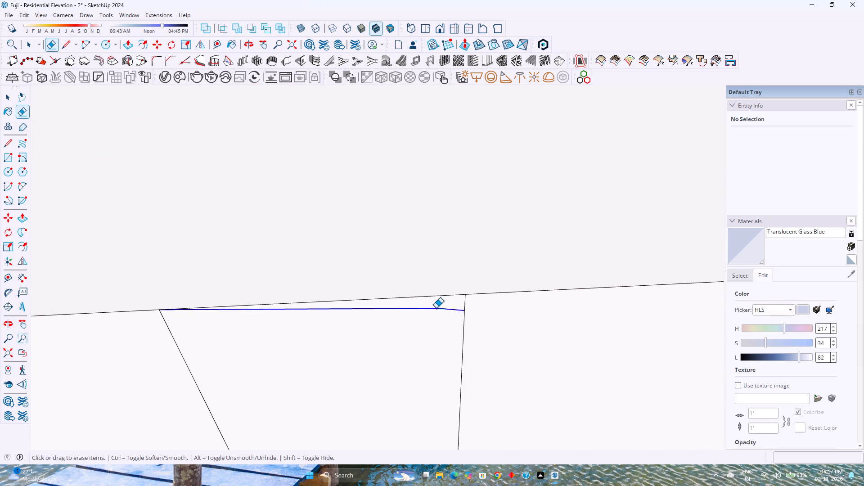
pyautogui.scroll(-20, 397, 328)
pyautogui.scroll(-6, 397, 328)
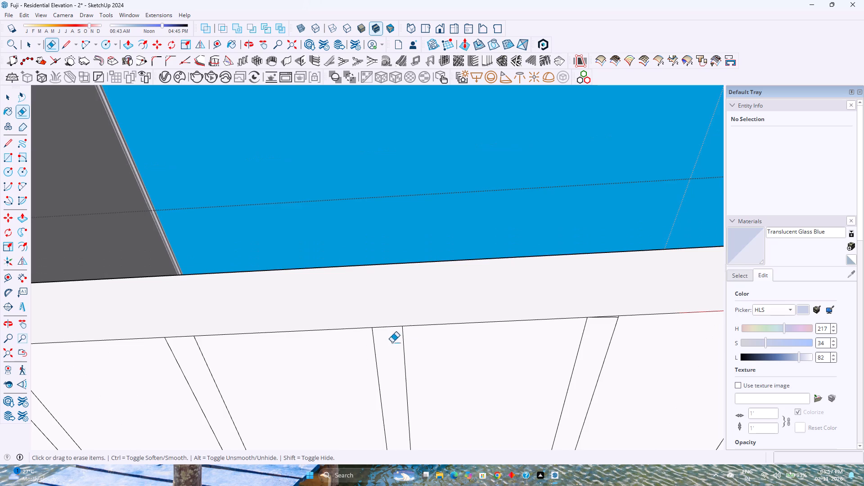
# Erase the short stray line at the slab-edge end of each of the next two uncleaned strips.
pyautogui.keyDown('shift'); pyautogui.moveTo(516, 355); pyautogui.dragTo(368, 346, button='middle'); pyautogui.keyUp('shift')
pyautogui.scroll(15, 448, 309)
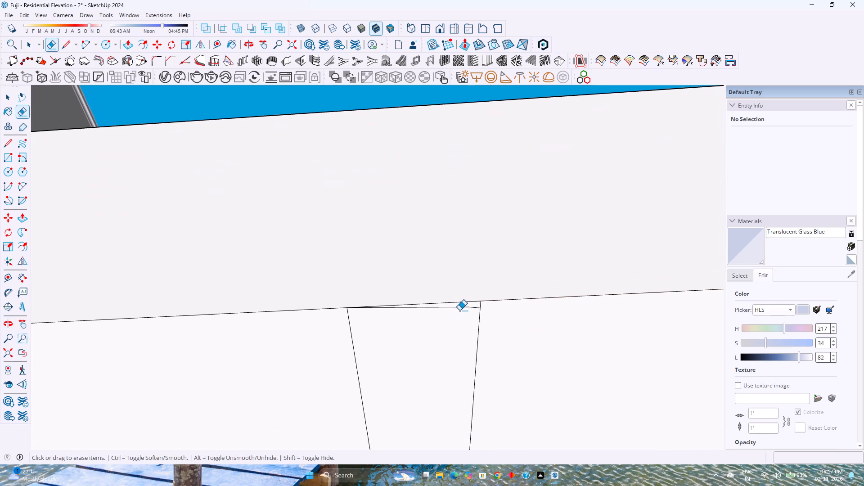
pyautogui.click(462, 308)
pyautogui.scroll(-17, 419, 332)
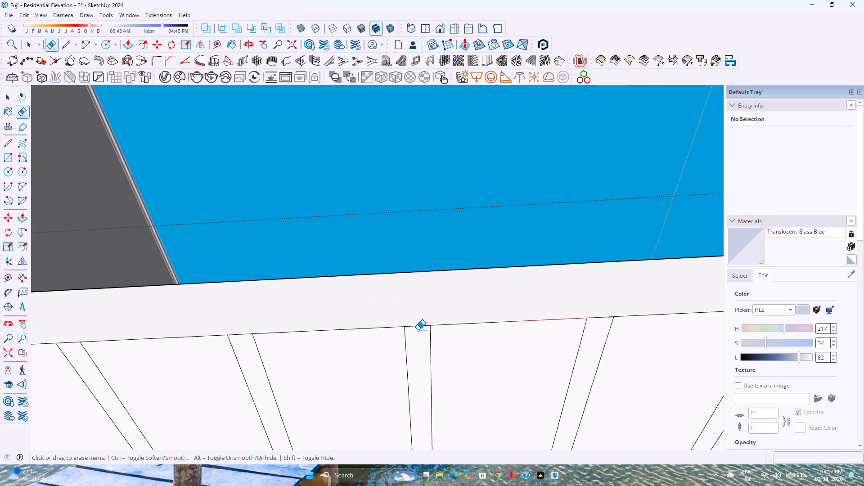
pyautogui.scroll(-9, 418, 330)
pyautogui.scroll(15, 499, 331)
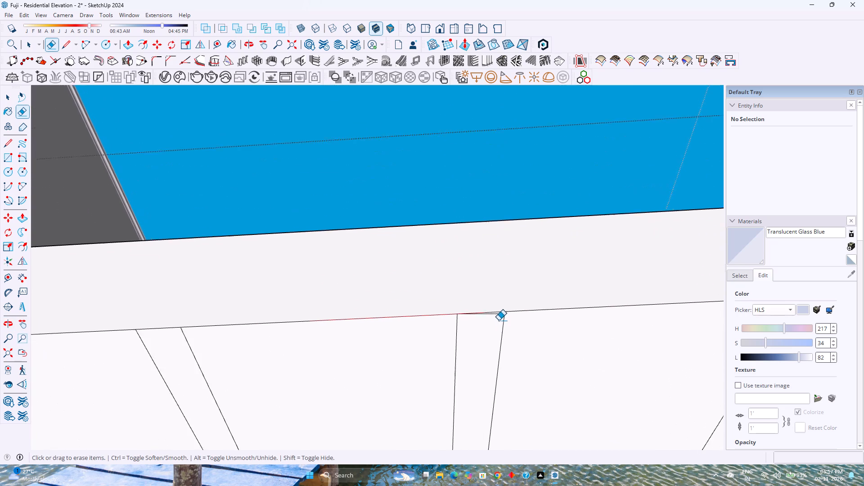
pyautogui.scroll(11, 499, 320)
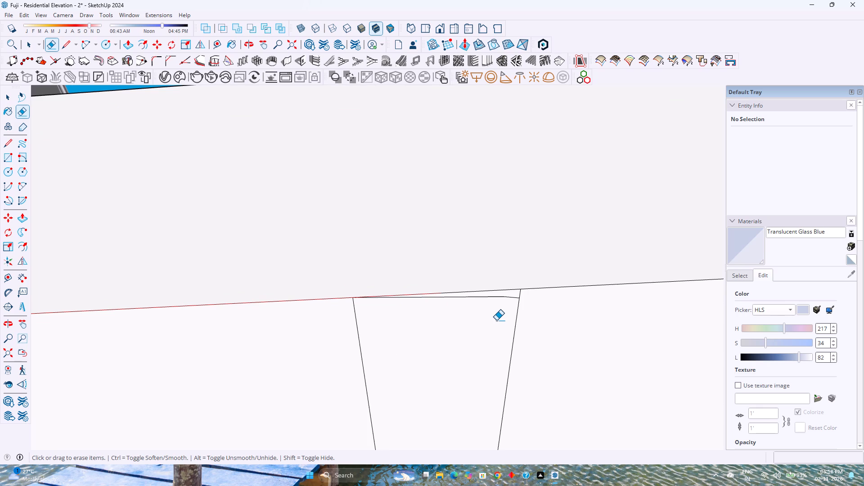
pyautogui.scroll(-2, 496, 320)
pyautogui.scroll(2, 495, 320)
pyautogui.scroll(-2, 495, 320)
pyautogui.scroll(2, 495, 320)
pyautogui.scroll(-2, 495, 320)
pyautogui.scroll(2, 495, 320)
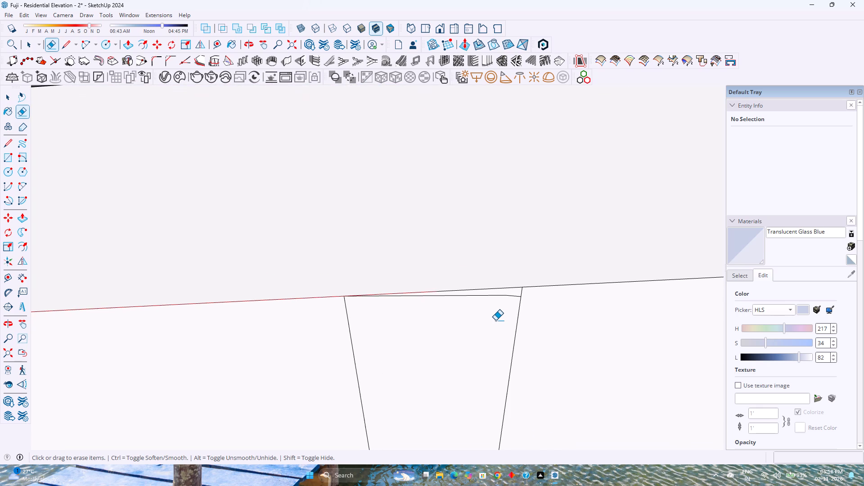
pyautogui.scroll(-2, 495, 320)
pyautogui.scroll(2, 495, 320)
pyautogui.scroll(-2, 493, 322)
pyautogui.scroll(2, 493, 322)
pyautogui.scroll(-3, 493, 322)
pyautogui.scroll(3, 493, 322)
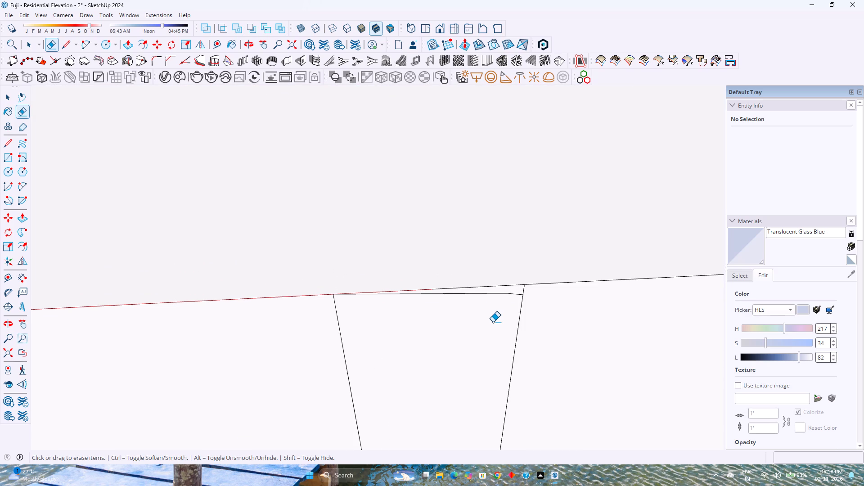
pyautogui.scroll(-4, 493, 322)
pyautogui.scroll(2, 493, 322)
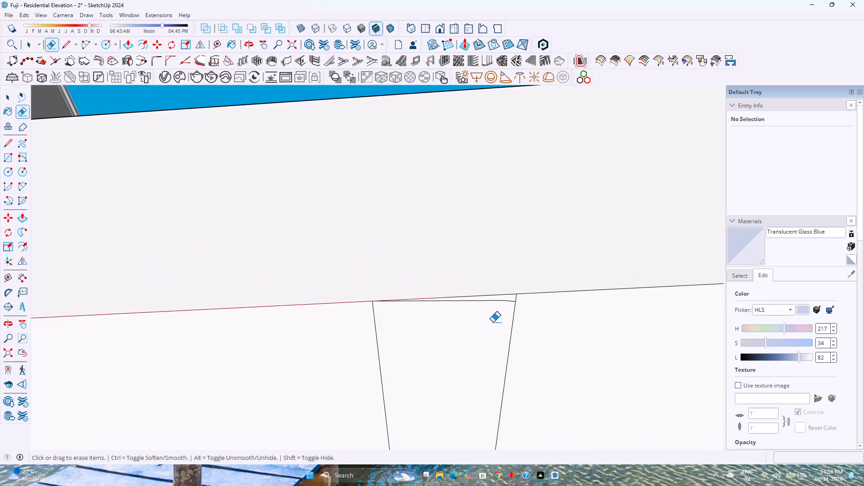
pyautogui.scroll(3, 501, 301)
pyautogui.click(502, 297)
pyautogui.scroll(-8, 462, 318)
# Erase the stray end lines inside the slab edge on the two strips following the ones just cleaned.
pyautogui.keyDown('shift'); pyautogui.moveTo(474, 318); pyautogui.dragTo(474, 319, button='middle'); pyautogui.keyUp('shift')
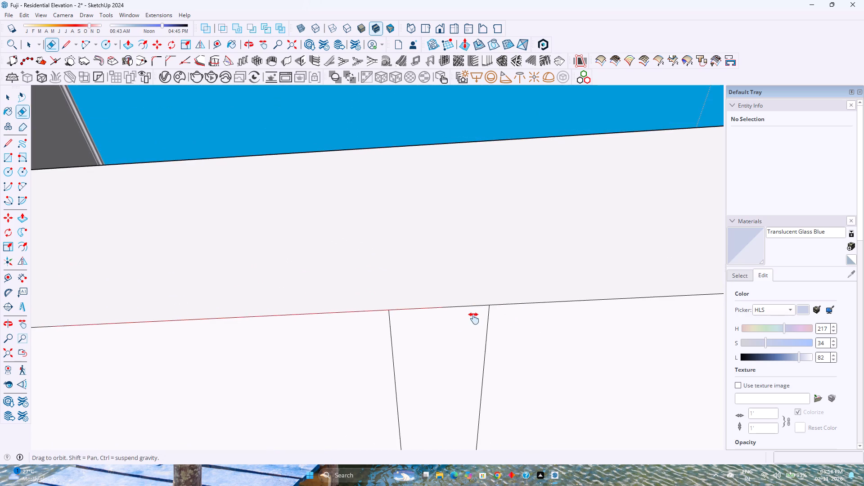
pyautogui.keyDown('shift'); pyautogui.moveTo(474, 319); pyautogui.dragTo(355, 332, button='middle'); pyautogui.keyUp('shift')
pyautogui.scroll(-16, 303, 325)
pyautogui.scroll(4, 490, 338)
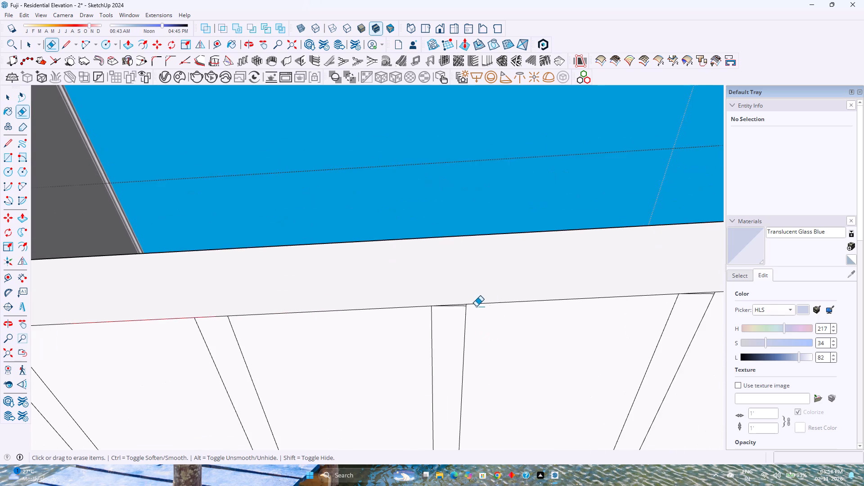
pyautogui.scroll(12, 477, 306)
pyautogui.click(454, 306)
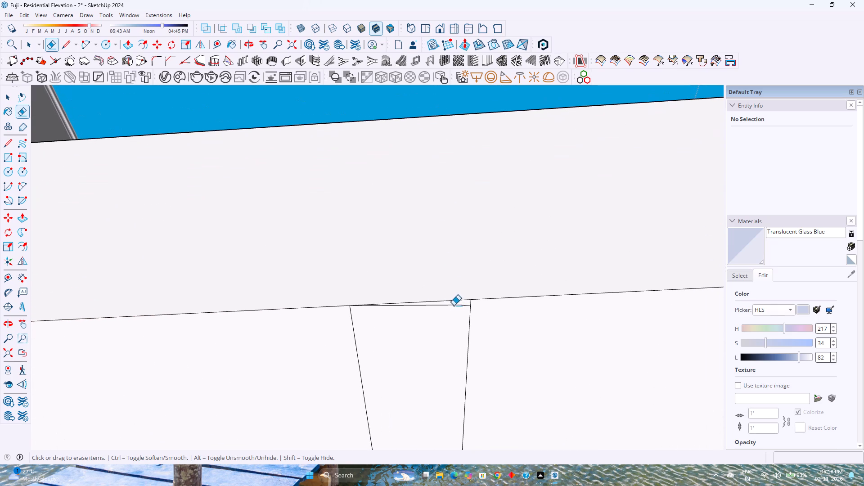
pyautogui.scroll(-20, 428, 322)
pyautogui.scroll(-1, 428, 322)
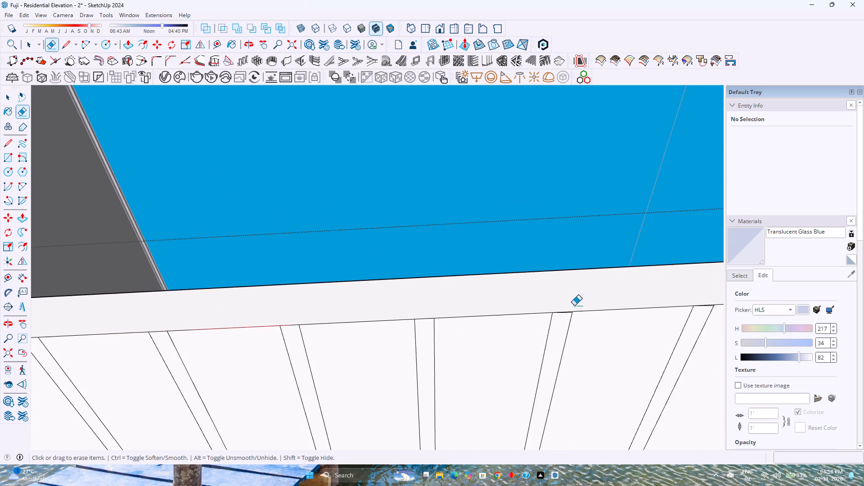
pyautogui.scroll(20, 591, 299)
pyautogui.scroll(5, 591, 299)
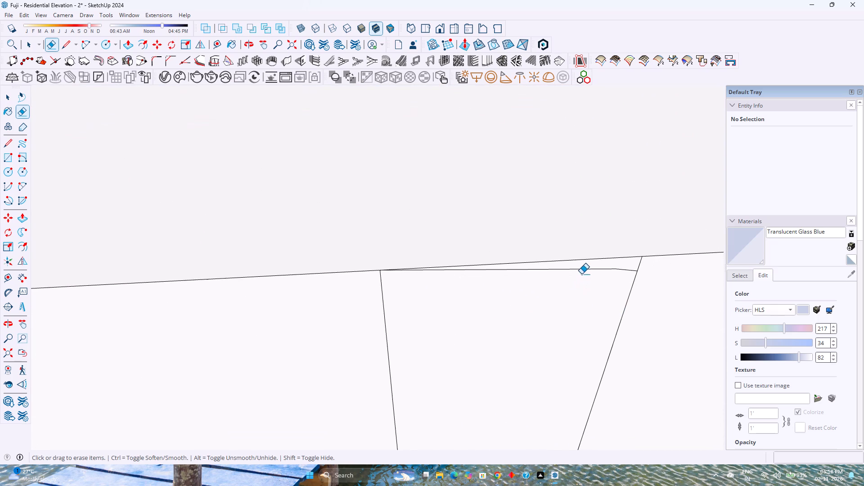
pyautogui.click(582, 270)
pyautogui.scroll(-17, 485, 319)
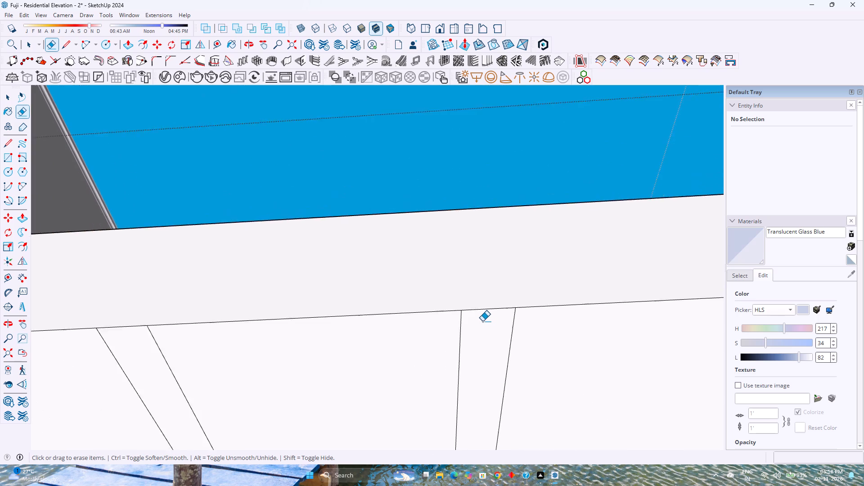
# Hide the stray end line just inside the slab edge on the next strip using the Eraser's hide mode.
pyautogui.scroll(-9, 482, 321)
pyautogui.keyDown('shift'); pyautogui.moveTo(616, 336); pyautogui.dragTo(423, 361, button='middle'); pyautogui.keyUp('shift')
pyautogui.middleClick(420, 362)
pyautogui.scroll(6, 457, 339)
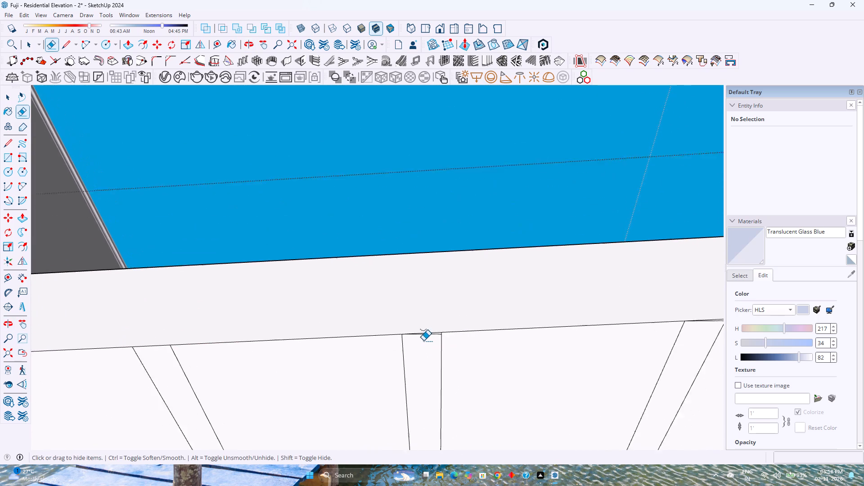
pyautogui.scroll(18, 423, 341)
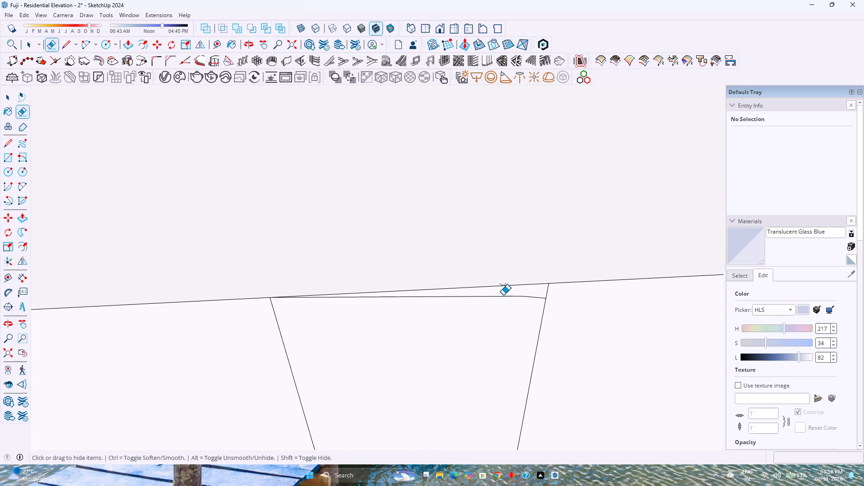
pyautogui.click(503, 295)
pyautogui.scroll(-12, 460, 327)
# Hide the stray end line just inside the slab edge on the next two strips with the Eraser's hide mode.
pyautogui.keyDown('shift'); pyautogui.moveTo(537, 340); pyautogui.dragTo(303, 340, button='middle'); pyautogui.keyUp('shift')
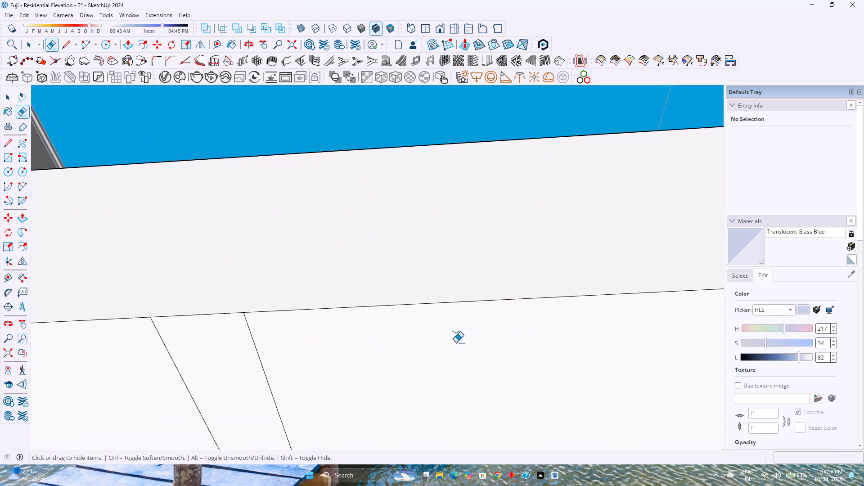
pyautogui.scroll(-11, 509, 337)
pyautogui.keyDown('shift'); pyautogui.moveTo(595, 342); pyautogui.dragTo(399, 342, button='middle'); pyautogui.keyUp('shift')
pyautogui.keyDown('shift'); pyautogui.middleClick(396, 342); pyautogui.keyUp('shift')
pyautogui.keyDown('shift'); pyautogui.middleClick(395, 341); pyautogui.keyUp('shift')
pyautogui.scroll(6, 441, 319)
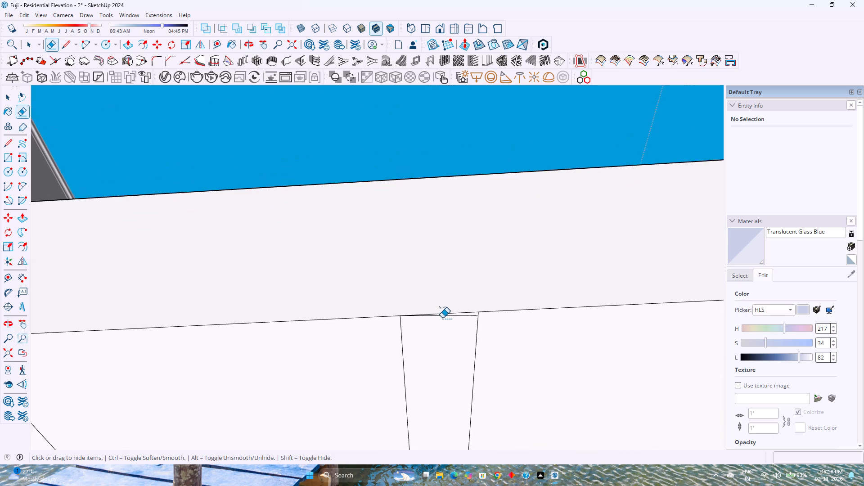
pyautogui.scroll(10, 442, 318)
pyautogui.click(486, 310)
pyautogui.scroll(-8, 421, 337)
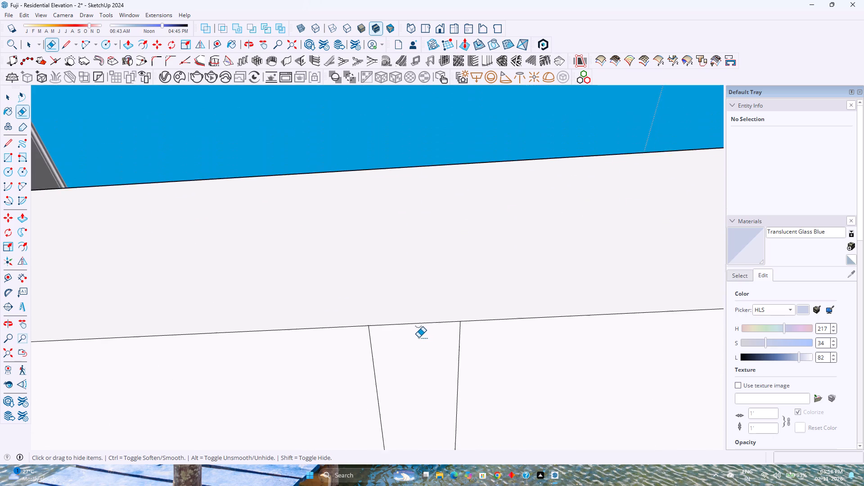
pyautogui.scroll(-20, 418, 337)
pyautogui.keyDown('shift'); pyautogui.moveTo(527, 338); pyautogui.dragTo(435, 339, button='middle'); pyautogui.keyUp('shift')
pyautogui.scroll(4, 435, 329)
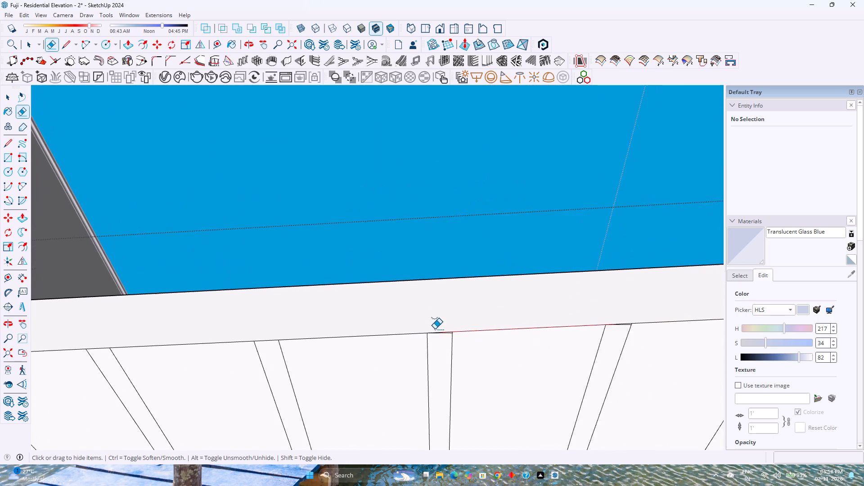
pyautogui.scroll(20, 435, 329)
pyautogui.scroll(1, 435, 329)
pyautogui.click(462, 333)
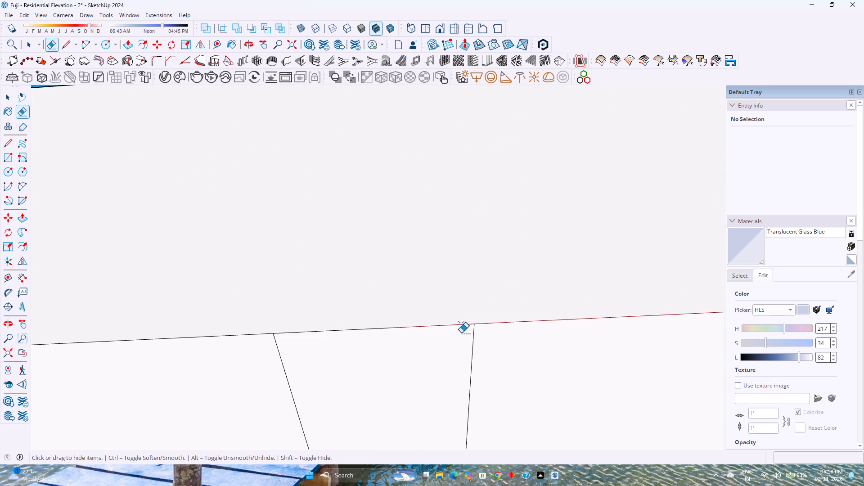
# Hide the short stray end lines at the slab edge on the following two uncleaned strips.
pyautogui.scroll(-20, 426, 347)
pyautogui.scroll(-3, 426, 347)
pyautogui.keyDown('shift'); pyautogui.moveTo(555, 364); pyautogui.dragTo(414, 356, button='middle'); pyautogui.keyUp('shift')
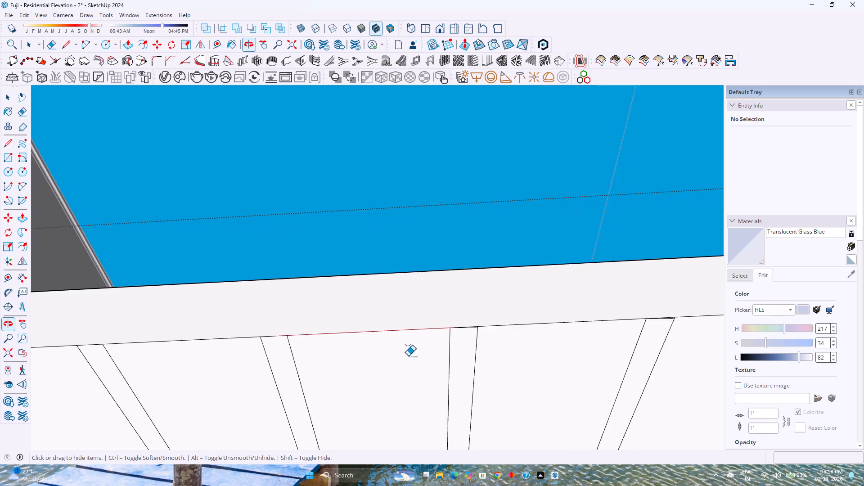
pyautogui.scroll(20, 452, 335)
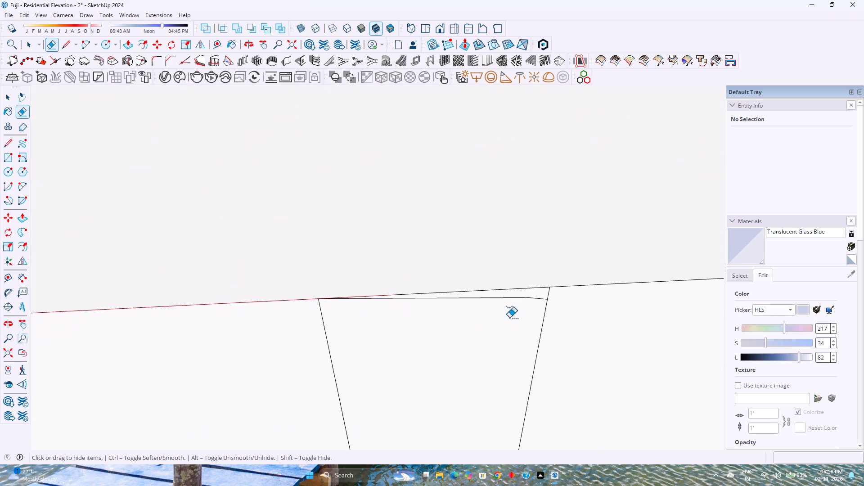
pyautogui.click(529, 297)
pyautogui.scroll(-14, 448, 341)
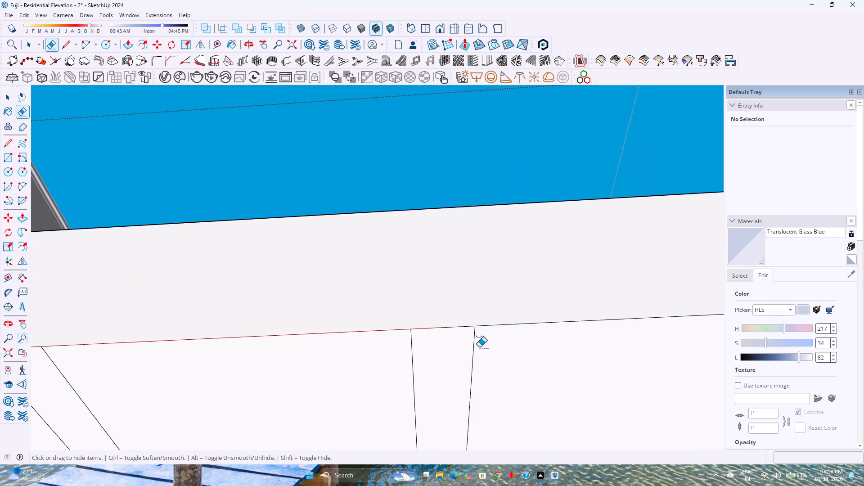
pyautogui.scroll(-4, 479, 347)
pyautogui.keyDown('shift'); pyautogui.moveTo(589, 358); pyautogui.dragTo(323, 355, button='middle'); pyautogui.keyUp('shift')
pyautogui.keyDown('shift'); pyautogui.middleClick(323, 355); pyautogui.keyUp('shift')
pyautogui.scroll(13, 461, 324)
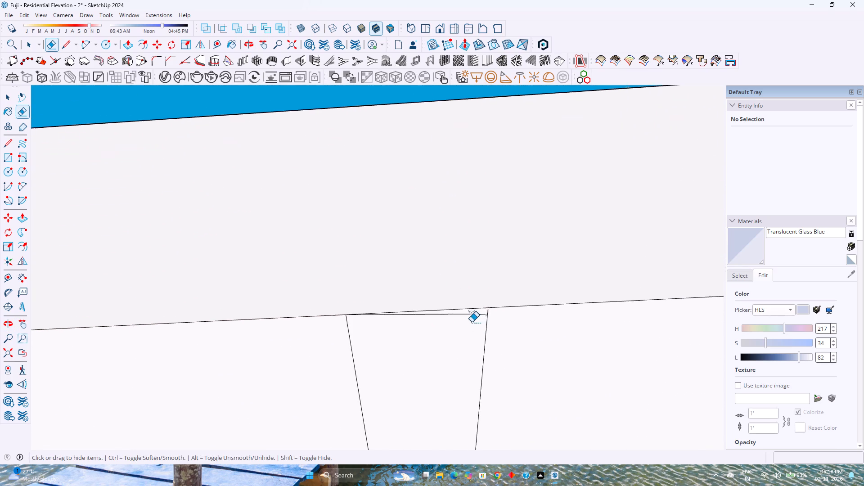
pyautogui.scroll(6, 472, 322)
pyautogui.click(485, 304)
pyautogui.click(473, 306)
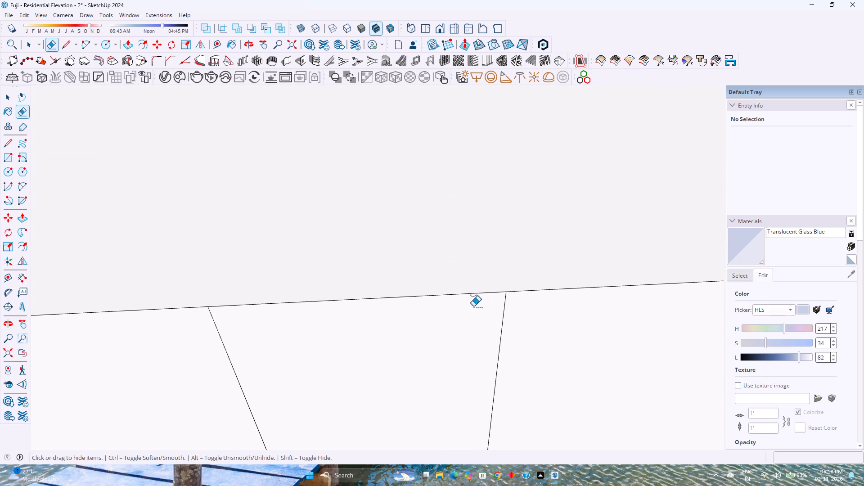
# Hide the stray end line at the slab edge on the next uncleaned strip, which crosses a downlight.
pyautogui.scroll(-20, 419, 333)
pyautogui.scroll(-2, 419, 333)
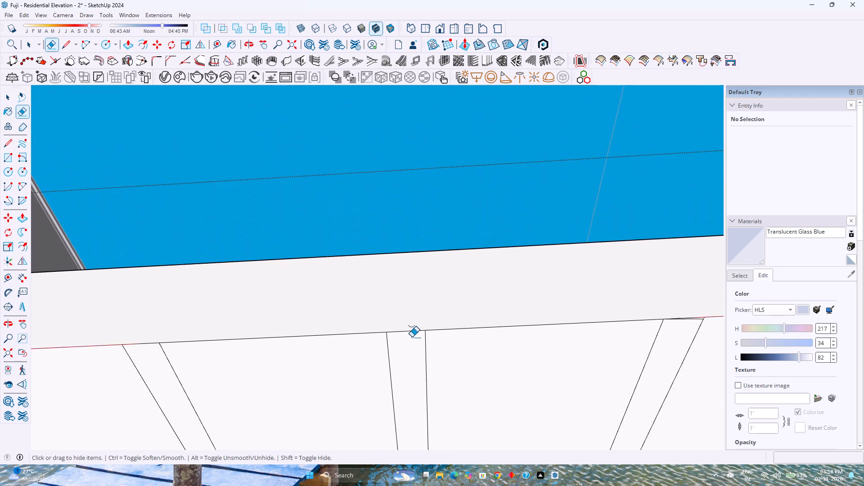
pyautogui.keyDown('shift'); pyautogui.moveTo(546, 337); pyautogui.dragTo(529, 337, button='middle'); pyautogui.keyUp('shift')
pyautogui.keyDown('shift'); pyautogui.moveTo(522, 337); pyautogui.dragTo(381, 332, button='middle'); pyautogui.keyUp('shift')
pyautogui.keyDown('shift'); pyautogui.middleClick(380, 333); pyautogui.keyUp('shift')
pyautogui.keyDown('shift'); pyautogui.middleClick(380, 333); pyautogui.keyUp('shift')
pyautogui.keyDown('shift'); pyautogui.middleClick(379, 333); pyautogui.keyUp('shift')
pyautogui.keyDown('shift'); pyautogui.middleClick(379, 333); pyautogui.keyUp('shift')
pyautogui.keyDown('shift'); pyautogui.middleClick(379, 333); pyautogui.keyUp('shift')
pyautogui.scroll(-7, 397, 322)
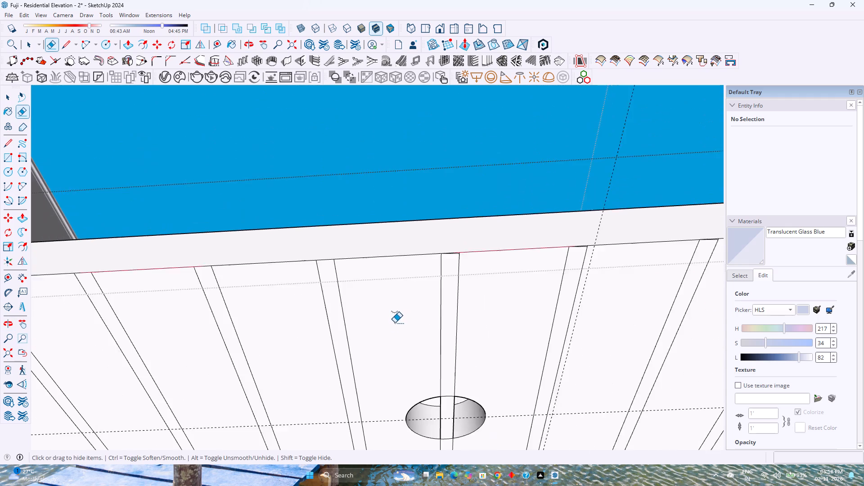
pyautogui.scroll(-4, 395, 323)
pyautogui.scroll(-18, 387, 307)
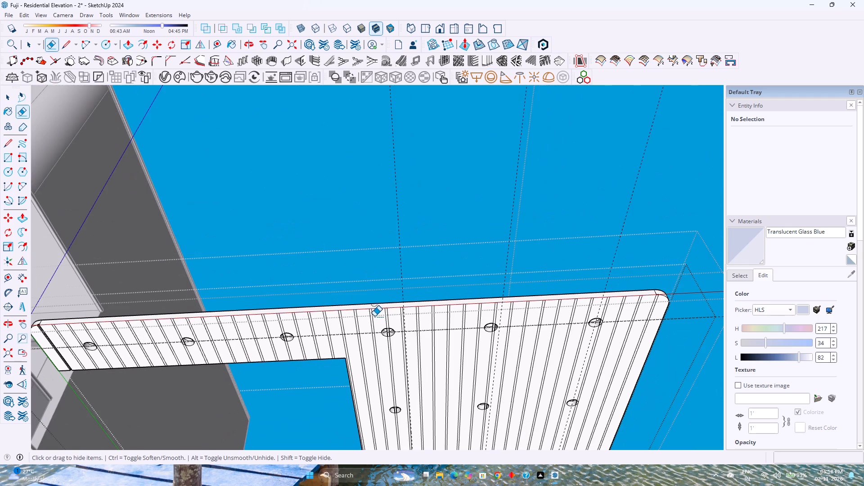
pyautogui.scroll(18, 384, 313)
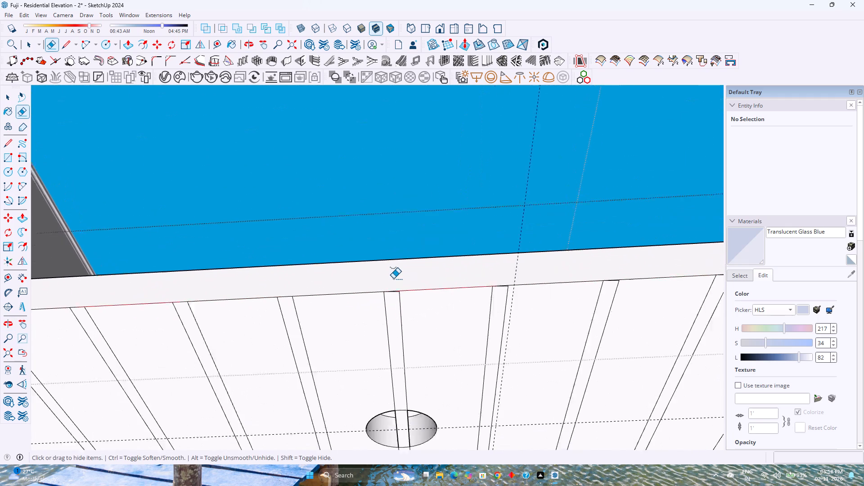
pyautogui.scroll(20, 393, 279)
pyautogui.scroll(5, 393, 279)
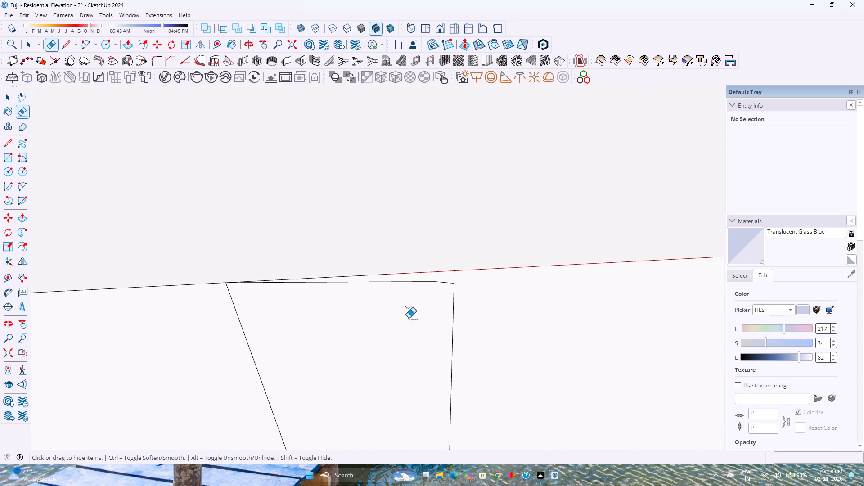
pyautogui.click(438, 281)
# Hide the stray end lines inside the slab edge on the two strips either side of the dashed guide beyond the downlight.
pyautogui.scroll(-15, 384, 304)
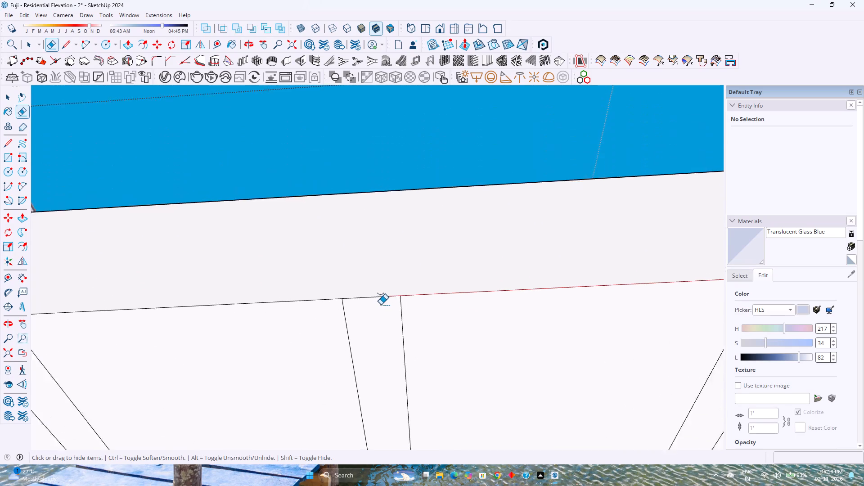
pyautogui.scroll(-5, 381, 305)
pyautogui.scroll(8, 618, 289)
pyautogui.click(616, 290)
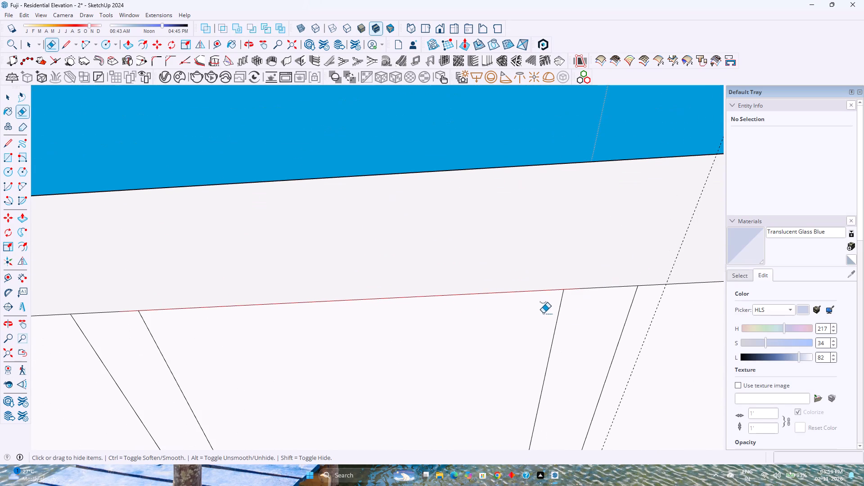
pyautogui.keyDown('shift'); pyautogui.moveTo(618, 331); pyautogui.dragTo(181, 312, button='middle'); pyautogui.keyUp('shift')
pyautogui.keyDown('shift'); pyautogui.middleClick(180, 312); pyautogui.keyUp('shift')
pyautogui.click(683, 241)
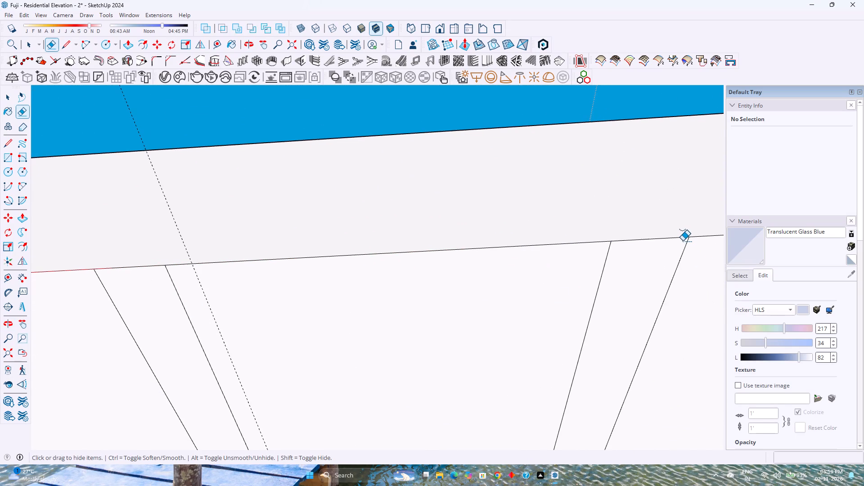
# Erase, rather than hide, the stray end line just inside the slab edge on each of the next two strips.
pyautogui.scroll(-9, 549, 288)
pyautogui.keyDown('shift'); pyautogui.moveTo(625, 290); pyautogui.dragTo(72, 296, button='middle'); pyautogui.keyUp('shift')
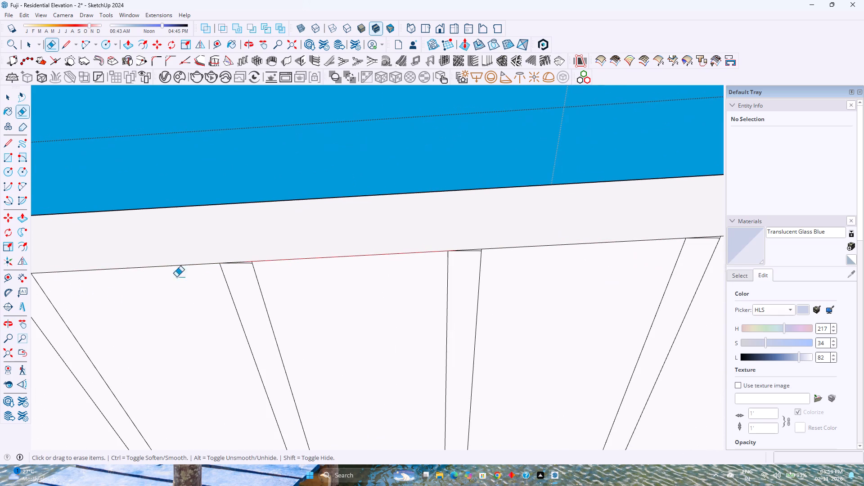
pyautogui.scroll(9, 270, 264)
pyautogui.click(243, 264)
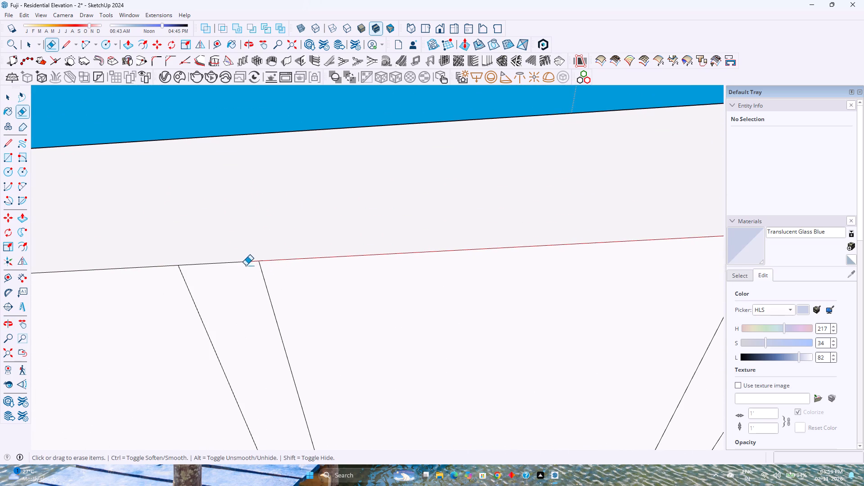
pyautogui.keyDown('shift'); pyautogui.moveTo(414, 280); pyautogui.dragTo(47, 271, button='middle'); pyautogui.keyUp('shift')
pyautogui.keyDown('shift'); pyautogui.middleClick(45, 271); pyautogui.keyUp('shift')
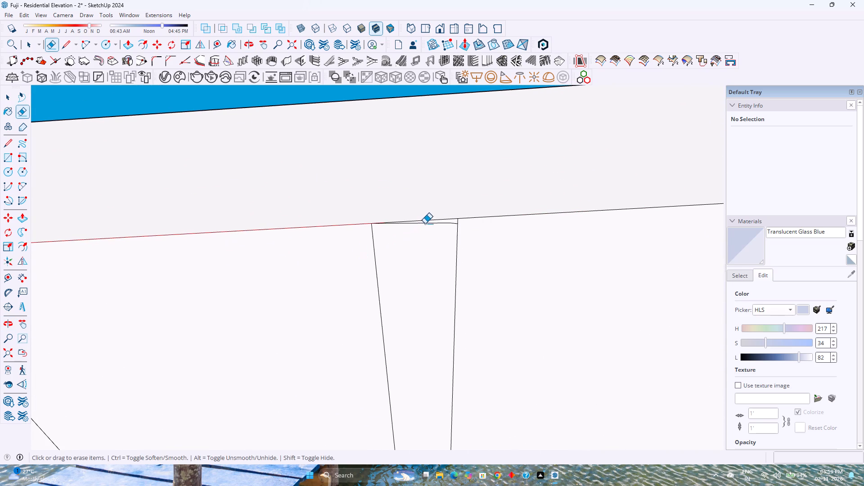
pyautogui.click(425, 224)
# Erase the short stray lines at the slab-edge ends of another two strips farther along the row.
pyautogui.keyDown('shift'); pyautogui.moveTo(461, 265); pyautogui.dragTo(76, 271, button='middle'); pyautogui.keyUp('shift')
pyautogui.scroll(-4, 217, 279)
pyautogui.scroll(4, 505, 213)
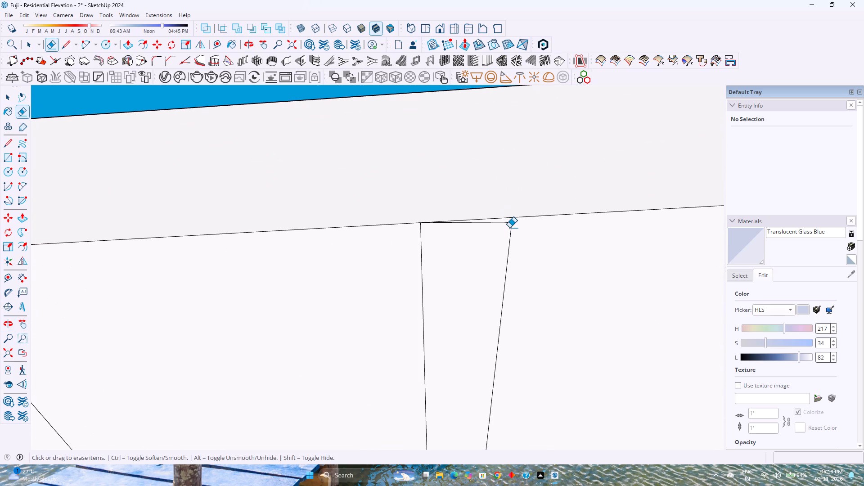
pyautogui.click(507, 223)
pyautogui.scroll(-4, 481, 245)
pyautogui.keyDown('shift'); pyautogui.moveTo(543, 251); pyautogui.dragTo(0, 260, button='middle'); pyautogui.keyUp('shift')
pyautogui.keyDown('shift'); pyautogui.middleClick(0, 260); pyautogui.keyUp('shift')
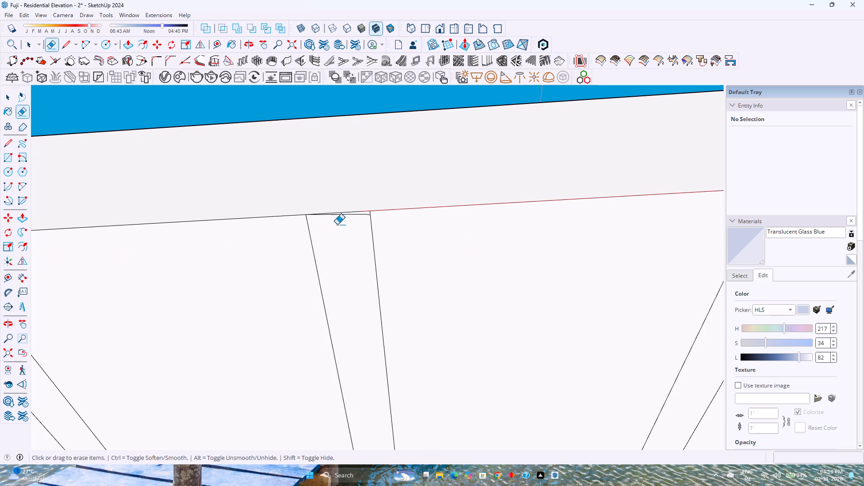
pyautogui.click(351, 215)
# Erase the stray slab-edge end lines on the strips immediately before and after the next dashed guide.
pyautogui.keyDown('shift'); pyautogui.moveTo(385, 233); pyautogui.dragTo(38, 252, button='middle'); pyautogui.keyUp('shift')
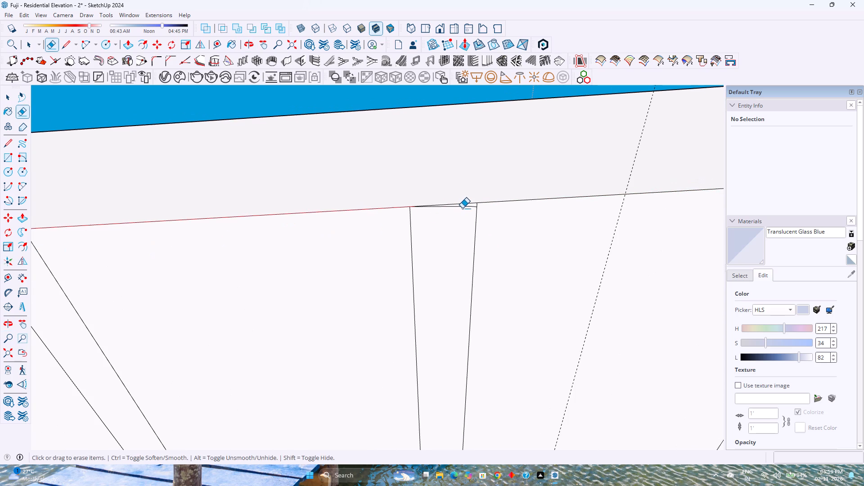
pyautogui.click(463, 207)
pyautogui.scroll(-3, 472, 230)
pyautogui.keyDown('shift'); pyautogui.moveTo(597, 231); pyautogui.dragTo(257, 239, button='middle'); pyautogui.keyUp('shift')
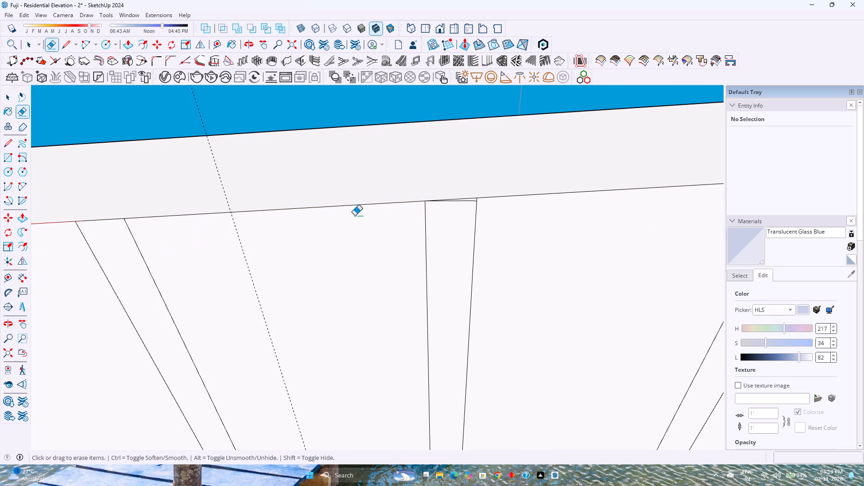
pyautogui.click(468, 201)
# Erase the stray end lines inside the slab edge on the next two strips past that guide.
pyautogui.scroll(-2, 444, 222)
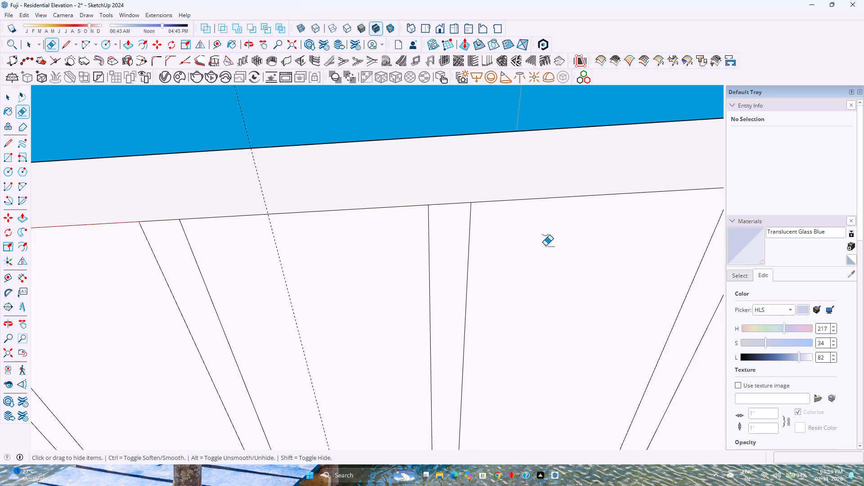
pyautogui.keyDown('shift'); pyautogui.moveTo(495, 247); pyautogui.dragTo(161, 270, button='middle'); pyautogui.keyUp('shift')
pyautogui.scroll(9, 440, 212)
pyautogui.click(387, 214)
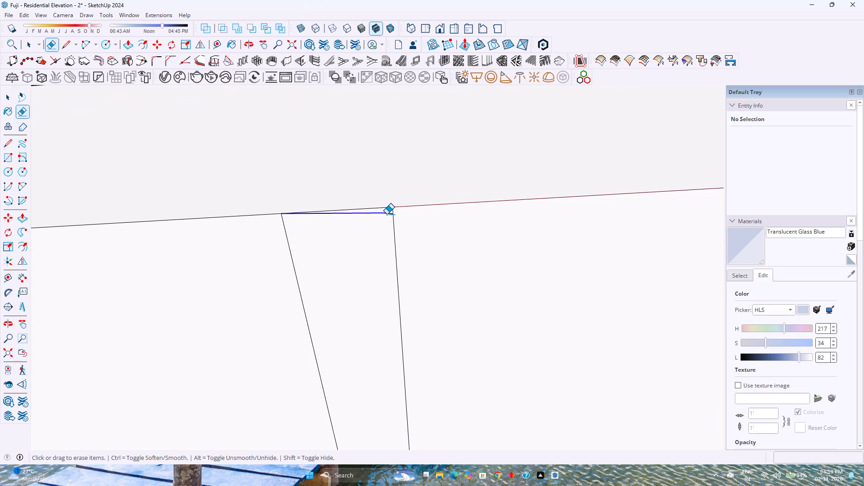
pyautogui.scroll(-9, 412, 216)
pyautogui.keyDown('shift'); pyautogui.moveTo(621, 224); pyautogui.dragTo(178, 253, button='middle'); pyautogui.keyUp('shift')
pyautogui.scroll(7, 315, 213)
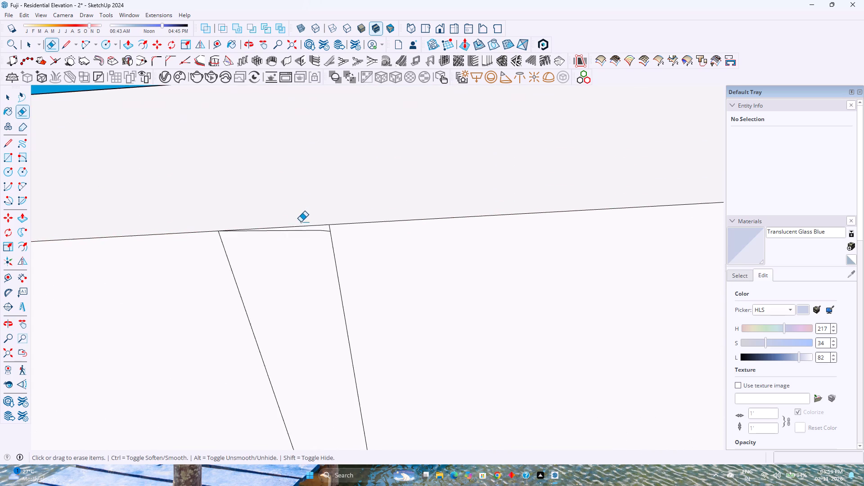
pyautogui.scroll(5, 301, 222)
pyautogui.click(306, 234)
# Erase the stray end line just inside the slab edge on the next uncleaned strip in the row.
pyautogui.scroll(-10, 311, 234)
pyautogui.keyDown('shift'); pyautogui.moveTo(264, 236); pyautogui.dragTo(152, 248, button='middle'); pyautogui.keyUp('shift')
pyautogui.keyDown('shift'); pyautogui.middleClick(152, 248); pyautogui.keyUp('shift')
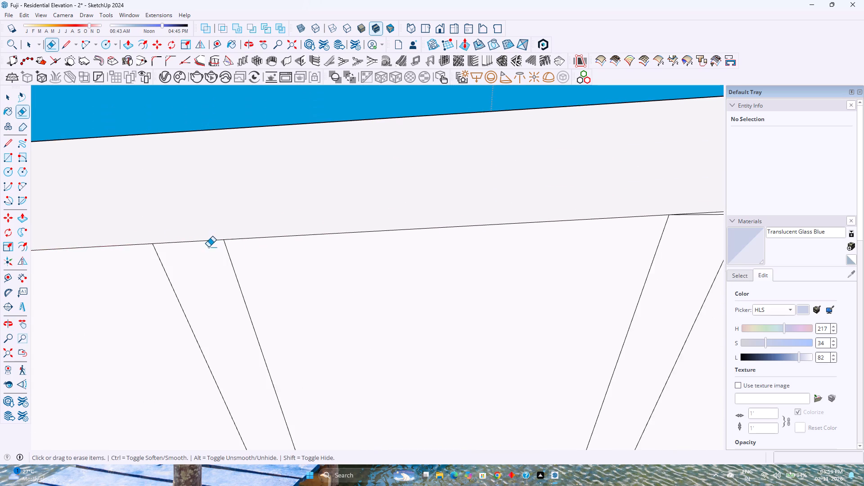
pyautogui.keyDown('shift'); pyautogui.moveTo(426, 232); pyautogui.dragTo(419, 232, button='middle'); pyautogui.keyUp('shift')
pyautogui.keyDown('shift'); pyautogui.moveTo(415, 232); pyautogui.dragTo(378, 232, button='middle'); pyautogui.keyUp('shift')
pyautogui.keyDown('shift'); pyautogui.moveTo(366, 232); pyautogui.dragTo(338, 232, button='middle'); pyautogui.keyUp('shift')
pyautogui.keyDown('shift'); pyautogui.moveTo(234, 238); pyautogui.dragTo(190, 241, button='middle'); pyautogui.keyUp('shift')
pyautogui.keyDown('shift'); pyautogui.middleClick(426, 229); pyautogui.keyUp('shift')
pyautogui.keyDown('shift'); pyautogui.moveTo(420, 229); pyautogui.dragTo(416, 229, button='middle'); pyautogui.keyUp('shift')
pyautogui.keyDown('shift'); pyautogui.moveTo(396, 227); pyautogui.dragTo(94, 233, button='middle'); pyautogui.keyUp('shift')
pyautogui.keyDown('shift'); pyautogui.middleClick(88, 234); pyautogui.keyUp('shift')
pyautogui.keyDown('shift'); pyautogui.middleClick(83, 235); pyautogui.keyUp('shift')
pyautogui.keyDown('shift'); pyautogui.middleClick(79, 235); pyautogui.keyUp('shift')
pyautogui.scroll(4, 431, 231)
pyautogui.scroll(3, 321, 222)
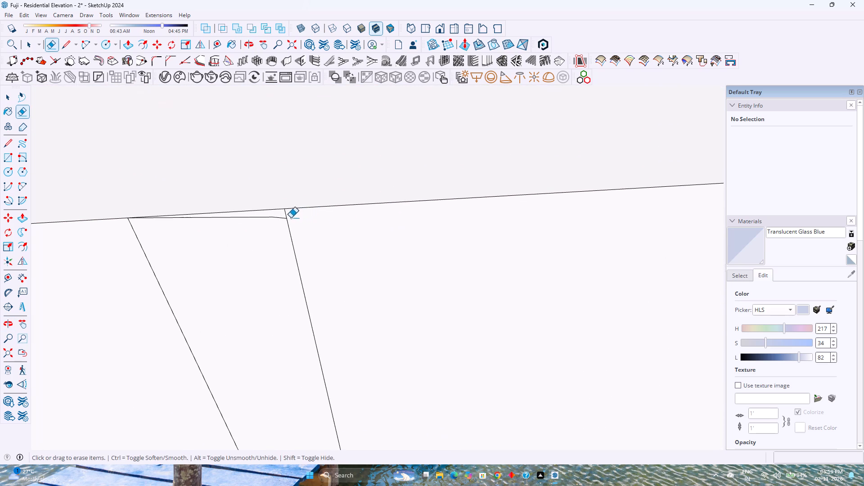
pyautogui.click(273, 217)
# Erase the short stray line at the slab-edge end of the strip following the one just cleaned.
pyautogui.scroll(-1, 273, 217)
pyautogui.scroll(-5, 332, 226)
pyautogui.keyDown('shift'); pyautogui.moveTo(547, 225); pyautogui.dragTo(471, 224, button='middle'); pyautogui.keyUp('shift')
pyautogui.keyDown('shift'); pyautogui.moveTo(454, 224); pyautogui.dragTo(0, 265, button='middle'); pyautogui.keyUp('shift')
pyautogui.keyDown('shift'); pyautogui.middleClick(0, 265); pyautogui.keyUp('shift')
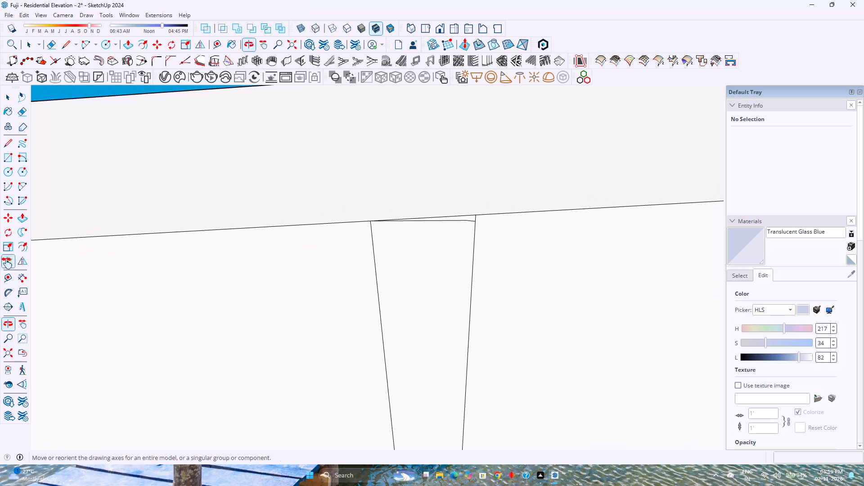
pyautogui.scroll(4, 488, 222)
pyautogui.click(464, 220)
# Erase the stray slab-edge end line on the last strip before the following dashed guide.
pyautogui.scroll(-6, 425, 227)
pyautogui.keyDown('shift'); pyautogui.moveTo(212, 248); pyautogui.dragTo(187, 251, button='middle'); pyautogui.keyUp('shift')
pyautogui.keyDown('shift'); pyautogui.middleClick(183, 252); pyautogui.keyUp('shift')
pyautogui.keyDown('shift'); pyautogui.middleClick(179, 252); pyautogui.keyUp('shift')
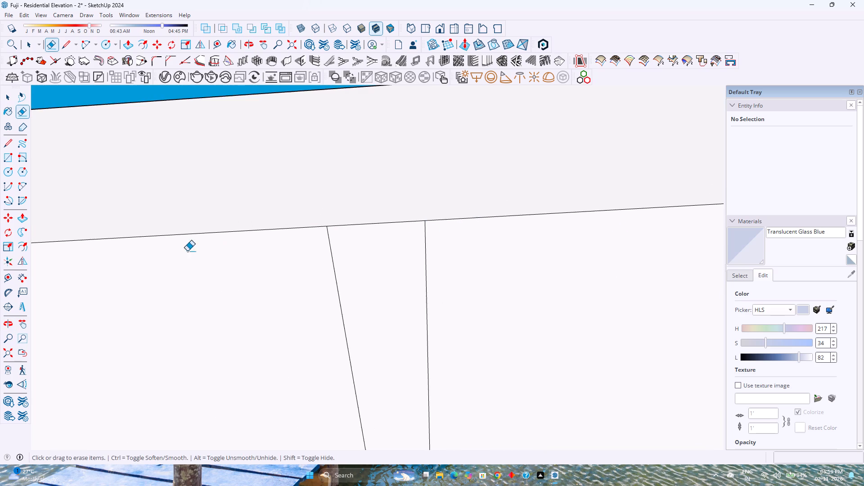
pyautogui.scroll(-4, 468, 235)
pyautogui.keyDown('shift'); pyautogui.moveTo(603, 232); pyautogui.dragTo(567, 231, button='middle'); pyautogui.keyUp('shift')
pyautogui.keyDown('shift'); pyautogui.moveTo(521, 231); pyautogui.dragTo(122, 243, button='middle'); pyautogui.keyUp('shift')
pyautogui.scroll(10, 538, 198)
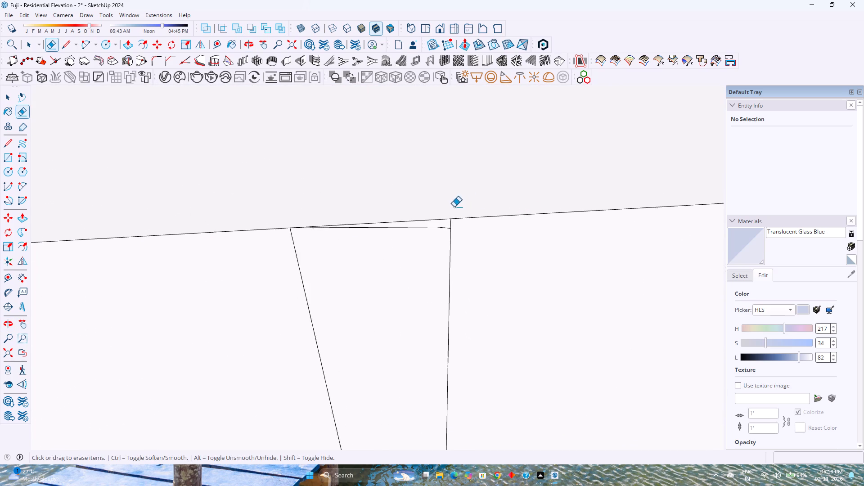
pyautogui.scroll(2, 454, 207)
pyautogui.click(422, 237)
# Erase the stray end line inside the slab edge on the first strip past the dashed guide.
pyautogui.scroll(-8, 409, 230)
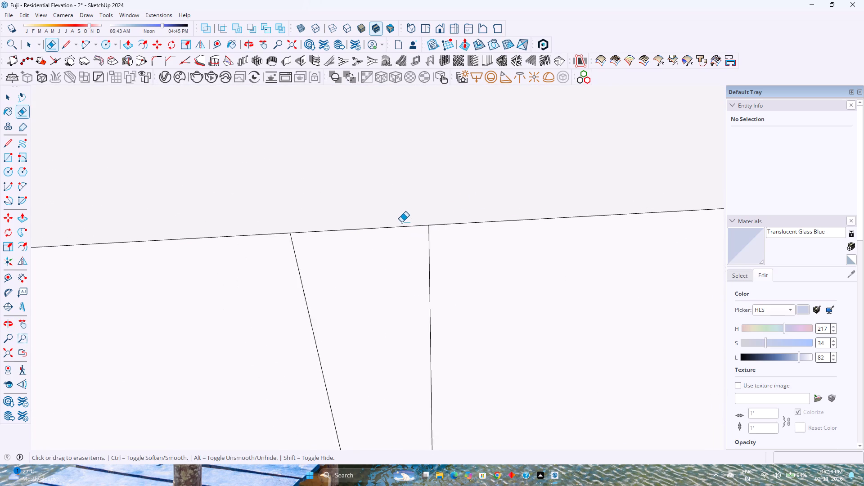
pyautogui.scroll(-3, 401, 222)
pyautogui.keyDown('shift'); pyautogui.moveTo(709, 214); pyautogui.dragTo(702, 212, button='middle'); pyautogui.keyUp('shift')
pyautogui.keyDown('shift'); pyautogui.moveTo(702, 212); pyautogui.dragTo(279, 223, button='middle'); pyautogui.keyUp('shift')
pyautogui.scroll(5, 682, 205)
pyautogui.click(667, 197)
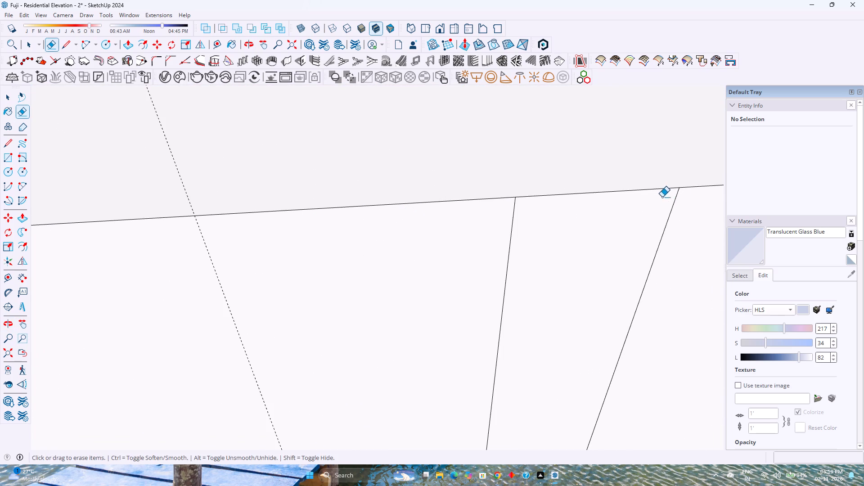
# Erase the stray end line just inside the slab edge on the next uncleaned strip past the dashed guide.
pyautogui.scroll(-4, 625, 203)
pyautogui.keyDown('shift'); pyautogui.moveTo(628, 203); pyautogui.dragTo(130, 205, button='middle'); pyautogui.keyUp('shift')
pyautogui.scroll(-6, 464, 205)
pyautogui.keyDown('shift'); pyautogui.moveTo(491, 203); pyautogui.dragTo(207, 221, button='middle'); pyautogui.keyUp('shift')
pyautogui.scroll(9, 469, 206)
pyautogui.click(423, 182)
pyautogui.scroll(-7, 413, 188)
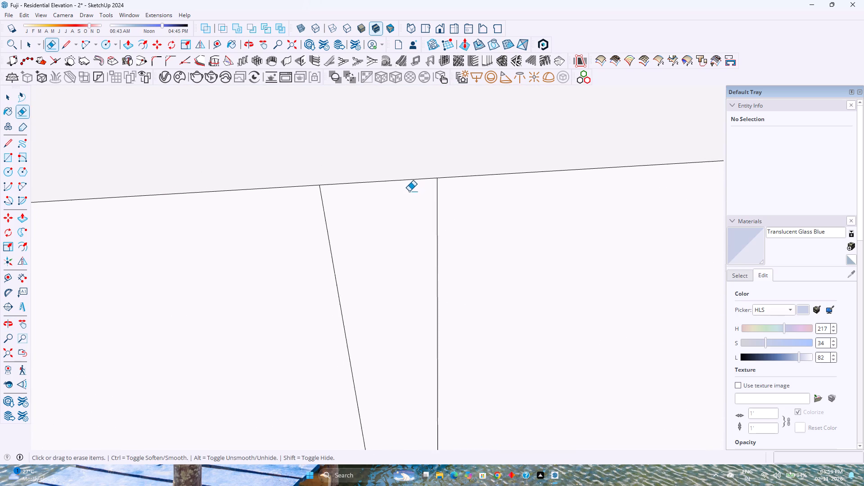
# Erase the stray slab-edge end line on the second-to-last strip before the slab's rounded corner.
pyautogui.scroll(-7, 409, 191)
pyautogui.keyDown('shift'); pyautogui.moveTo(521, 192); pyautogui.dragTo(308, 211, button='middle'); pyautogui.keyUp('shift')
pyautogui.keyDown('shift'); pyautogui.moveTo(275, 214); pyautogui.dragTo(269, 214, button='middle'); pyautogui.keyUp('shift')
pyautogui.scroll(7, 553, 202)
pyautogui.click(517, 184)
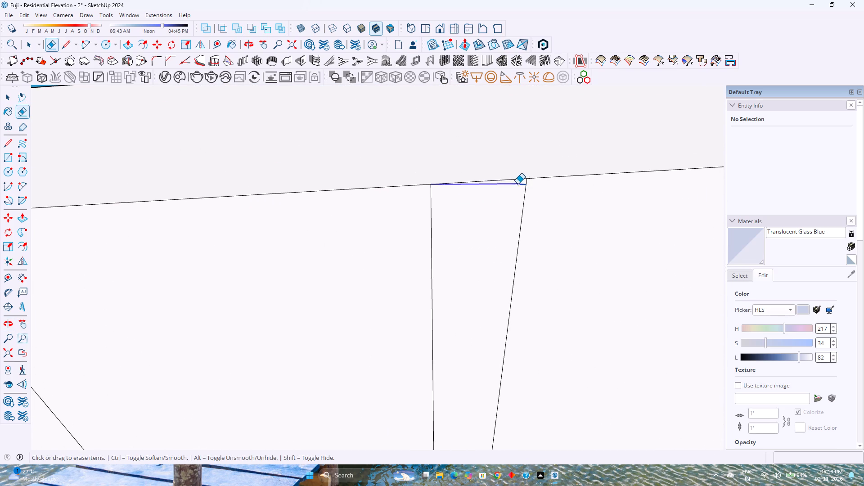
# Erase the stray end lines and short stub on the last strip, where it meets the slab's rounded corner.
pyautogui.scroll(-16, 471, 198)
pyautogui.keyDown('shift'); pyautogui.moveTo(506, 198); pyautogui.dragTo(463, 201, button='middle'); pyautogui.keyUp('shift')
pyautogui.scroll(3, 582, 187)
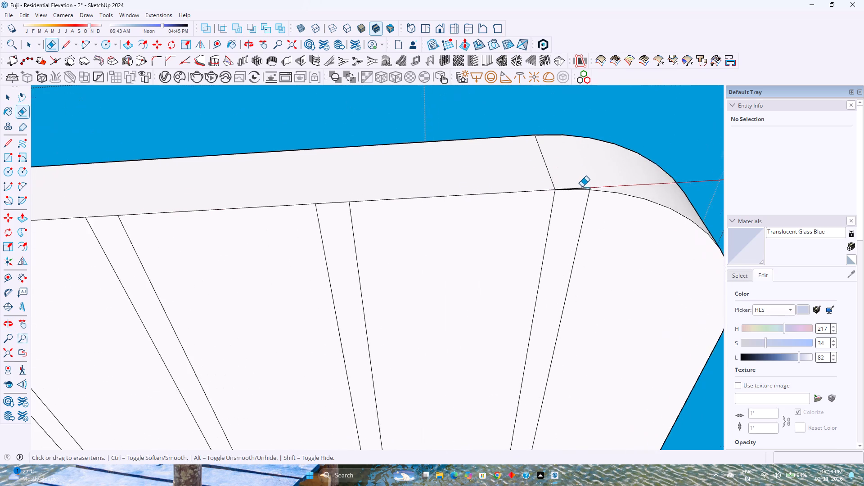
pyautogui.scroll(7, 582, 187)
pyautogui.scroll(-1, 582, 186)
pyautogui.scroll(8, 582, 186)
pyautogui.click(586, 190)
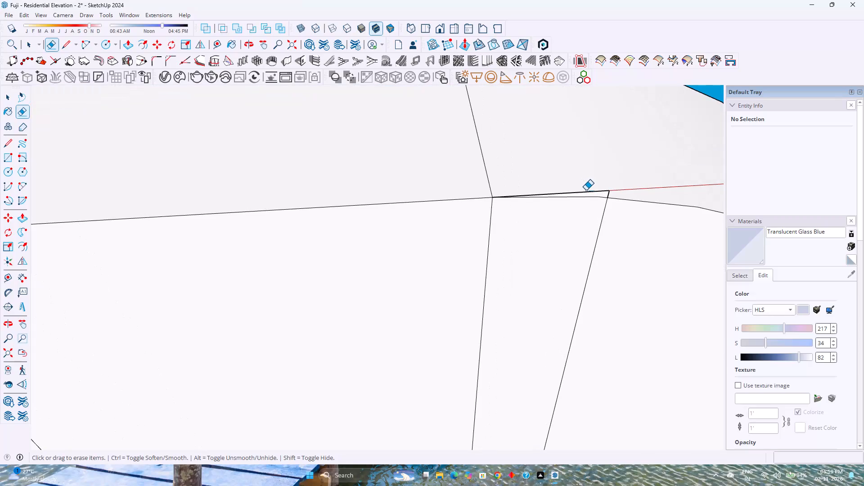
pyautogui.click(587, 192)
pyautogui.click(610, 193)
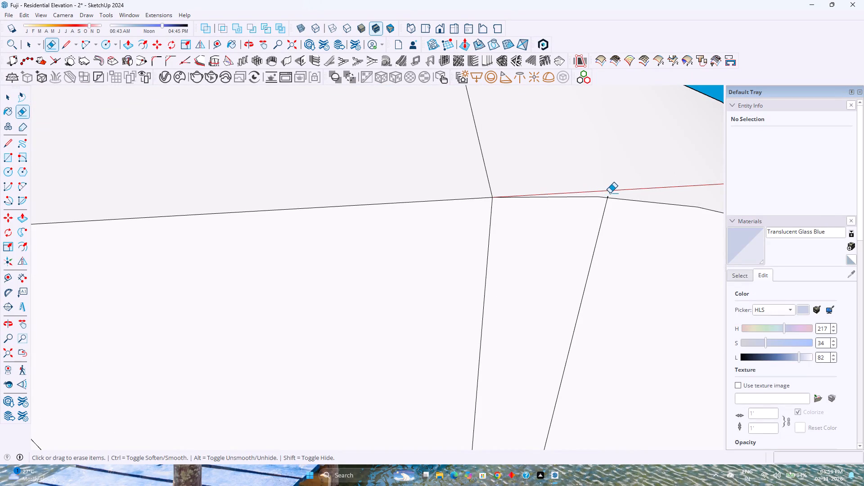
pyautogui.scroll(5, 615, 189)
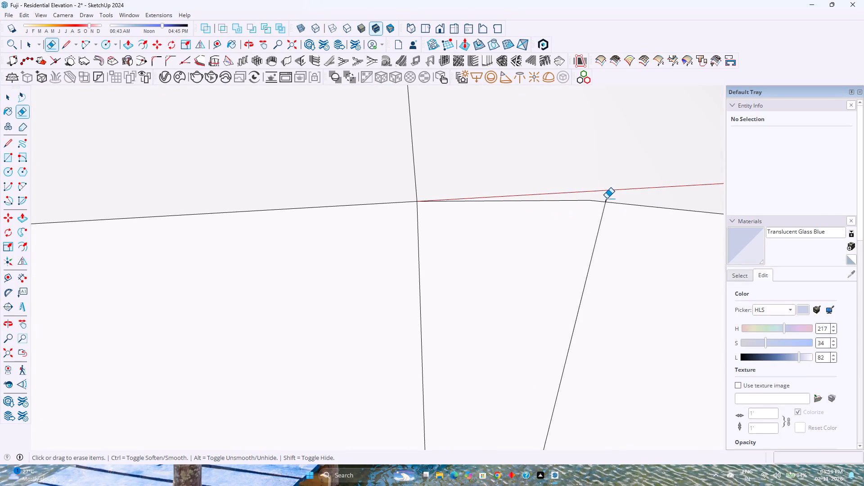
pyautogui.click(605, 199)
# Push the strip beside the slab's rounded corner 0.5" into the slab with Push/Pull.
pyautogui.press('p')
pyautogui.click(536, 250)
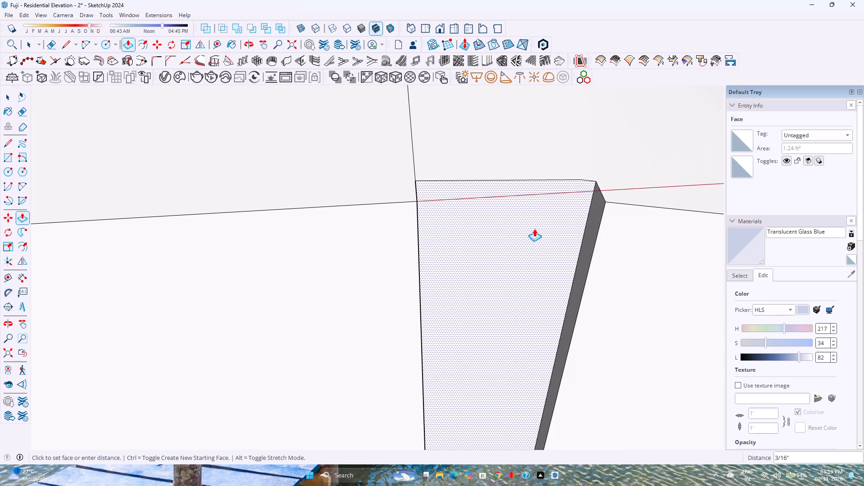
pyautogui.write('0.5')
pyautogui.press('Return')
# Repeat the 0.5" recess on the next three strips, up to the one crossing the first downlight.
pyautogui.scroll(-16, 534, 229)
pyautogui.keyDown('shift'); pyautogui.moveTo(402, 260); pyautogui.dragTo(630, 190, button='middle'); pyautogui.keyUp('shift')
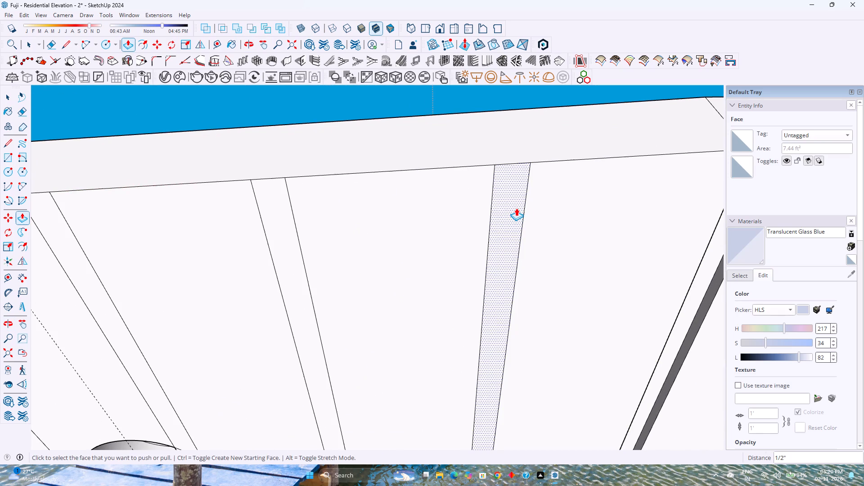
pyautogui.doubleClick(516, 208)
pyautogui.scroll(-5, 516, 208)
pyautogui.keyDown('shift'); pyautogui.moveTo(397, 225); pyautogui.dragTo(530, 193, button='middle'); pyautogui.keyUp('shift')
pyautogui.doubleClick(503, 196)
pyautogui.keyDown('shift'); pyautogui.moveTo(466, 201); pyautogui.dragTo(467, 201, button='middle'); pyautogui.keyUp('shift')
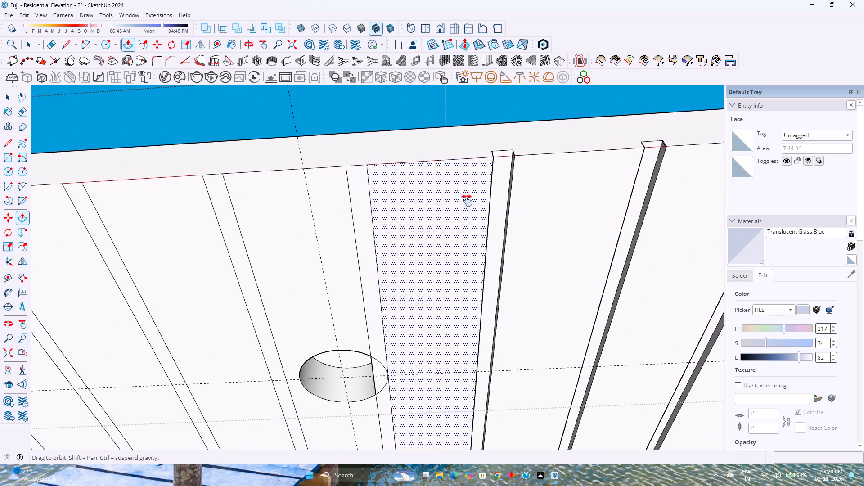
pyautogui.keyDown('shift'); pyautogui.moveTo(467, 201); pyautogui.dragTo(583, 182, button='middle'); pyautogui.keyUp('shift')
pyautogui.doubleClick(468, 183)
# Repeat the 0.5" recess on the following six strips, stopping before the one that crosses the second downlight.
pyautogui.keyDown('shift'); pyautogui.moveTo(456, 185); pyautogui.dragTo(642, 167, button='middle'); pyautogui.keyUp('shift')
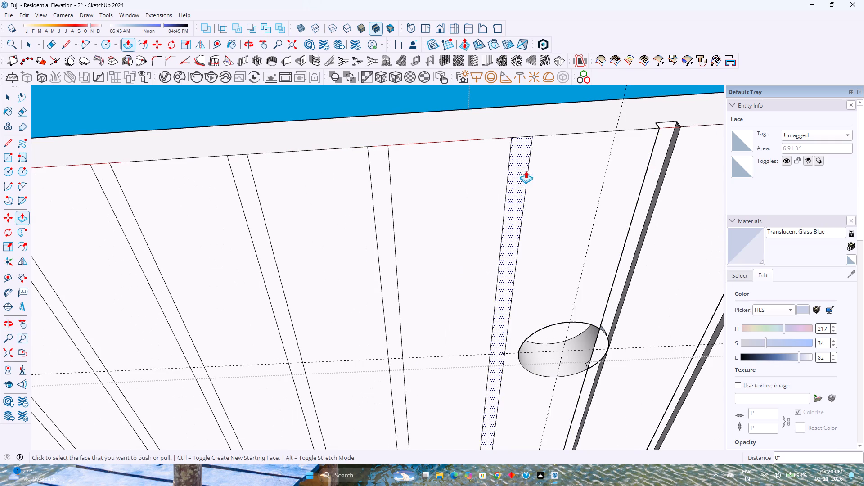
pyautogui.doubleClick(522, 171)
pyautogui.keyDown('shift'); pyautogui.moveTo(469, 181); pyautogui.dragTo(644, 161, button='middle'); pyautogui.keyUp('shift')
pyautogui.scroll(-4, 587, 164)
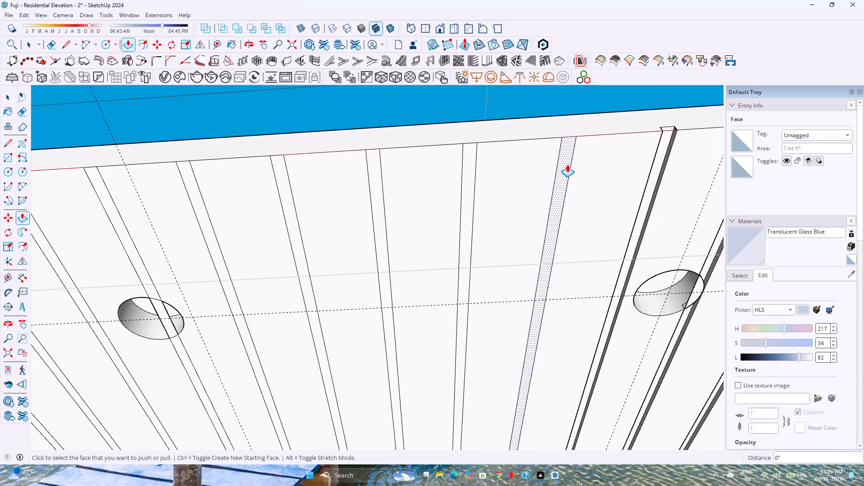
pyautogui.doubleClick(567, 164)
pyautogui.doubleClick(469, 173)
pyautogui.keyDown('shift'); pyautogui.moveTo(469, 173); pyautogui.dragTo(643, 151, button='middle'); pyautogui.keyUp('shift')
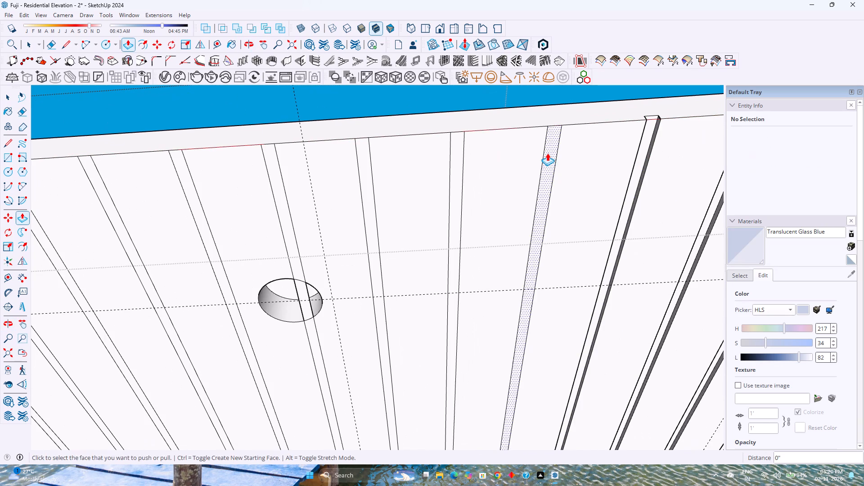
pyautogui.doubleClick(547, 153)
pyautogui.doubleClick(453, 157)
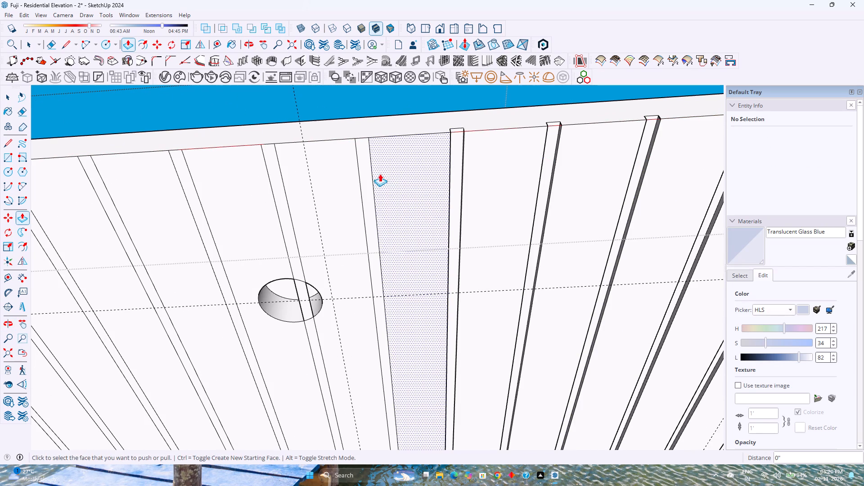
pyautogui.doubleClick(369, 178)
# Repeat the 0.5" recess on the strip crossing the second downlight and on the four strips after it.
pyautogui.keyDown('shift'); pyautogui.moveTo(370, 178); pyautogui.dragTo(587, 166, button='middle'); pyautogui.keyUp('shift')
pyautogui.doubleClick(491, 169)
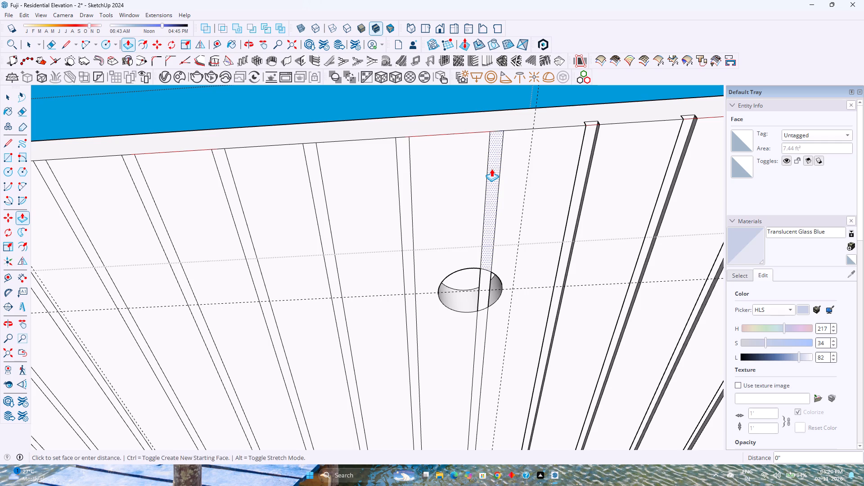
pyautogui.doubleClick(410, 175)
pyautogui.keyDown('shift'); pyautogui.moveTo(410, 175); pyautogui.dragTo(623, 169, button='middle'); pyautogui.keyUp('shift')
pyautogui.keyDown('shift'); pyautogui.middleClick(625, 169); pyautogui.keyUp('shift')
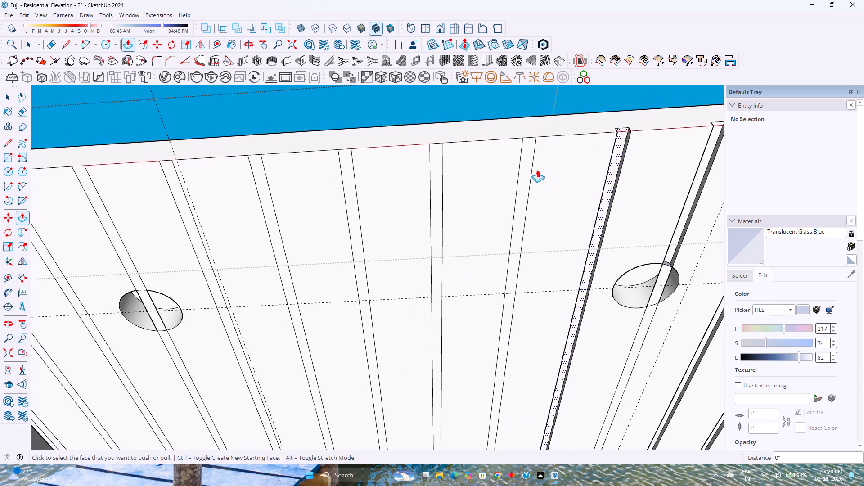
pyautogui.doubleClick(528, 170)
pyautogui.doubleClick(441, 182)
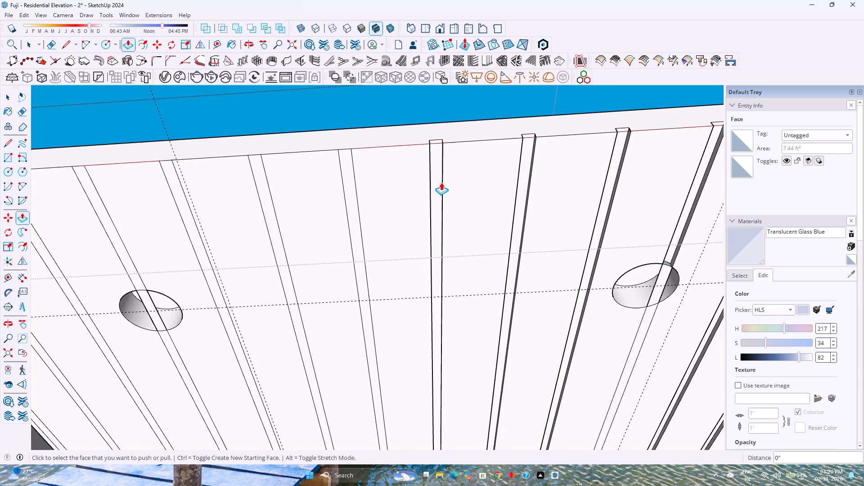
pyautogui.keyDown('shift'); pyautogui.moveTo(441, 182); pyautogui.dragTo(612, 174, button='middle'); pyautogui.keyUp('shift')
pyautogui.doubleClick(522, 177)
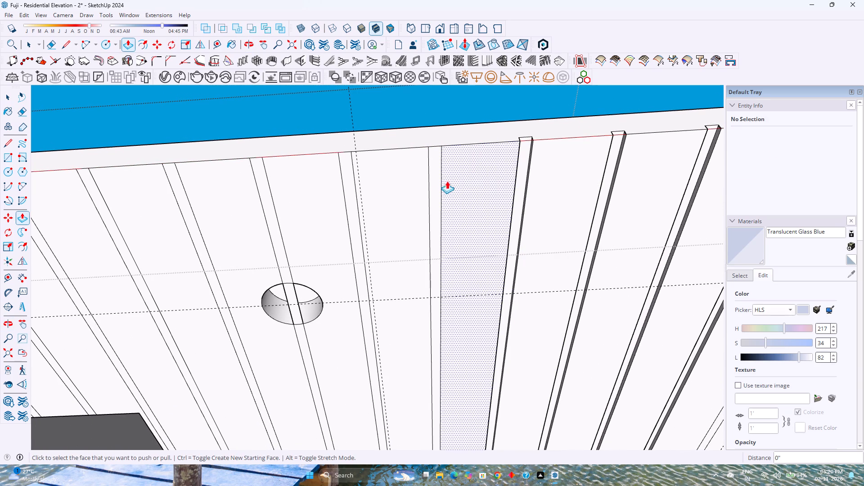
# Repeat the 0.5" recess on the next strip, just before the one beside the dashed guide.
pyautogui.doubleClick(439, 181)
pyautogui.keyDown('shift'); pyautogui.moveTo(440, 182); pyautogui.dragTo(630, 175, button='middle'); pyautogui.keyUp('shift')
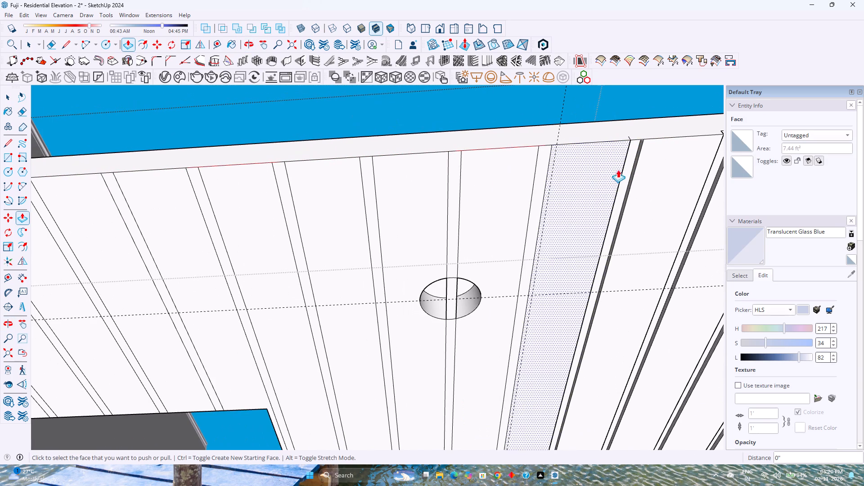
# Examine the whole slab underside and the slab-edge end of the most recently recessed strip.
pyautogui.scroll(4, 579, 167)
pyautogui.scroll(-18, 579, 167)
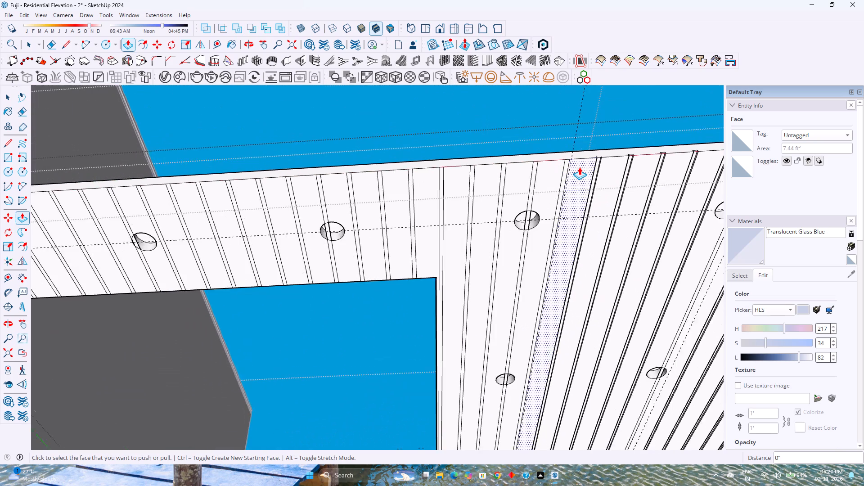
pyautogui.keyDown('shift'); pyautogui.moveTo(581, 167); pyautogui.dragTo(443, 181, button='middle'); pyautogui.keyUp('shift')
pyautogui.scroll(-11, 438, 182)
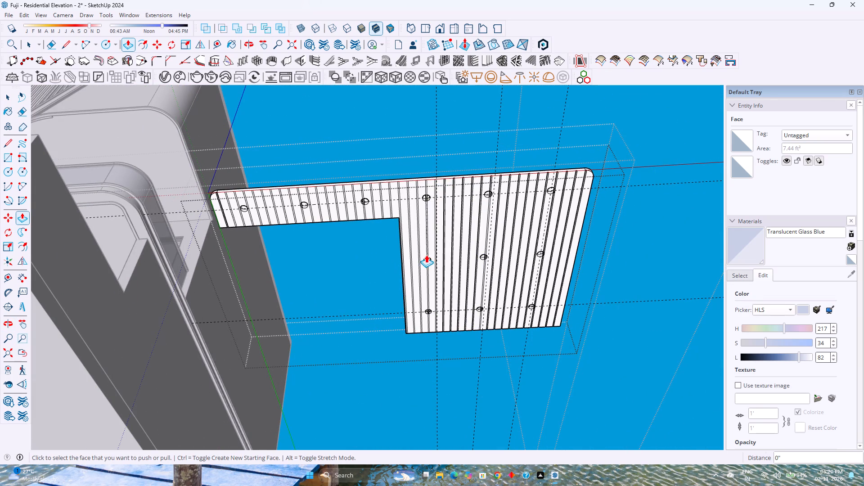
pyautogui.scroll(18, 414, 259)
pyautogui.scroll(3, 486, 269)
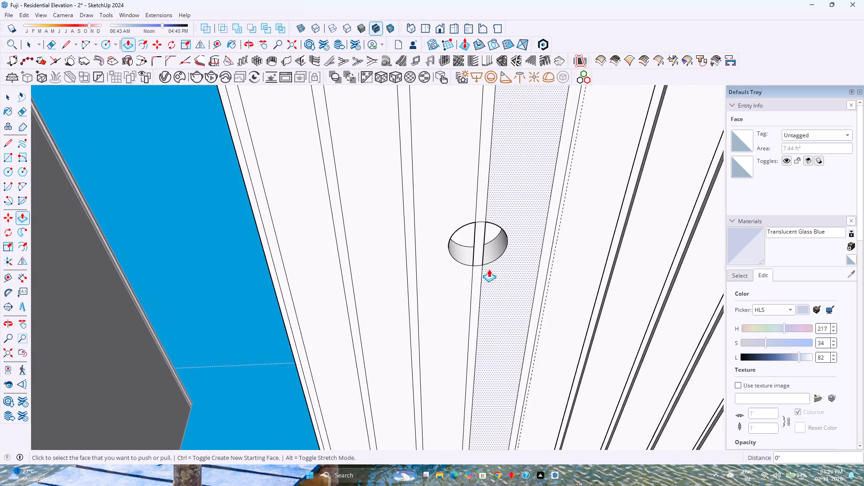
pyautogui.moveTo(490, 268); pyautogui.dragTo(448, 310, button='middle')
pyautogui.middleClick(427, 325)
pyautogui.middleClick(426, 326)
pyautogui.scroll(-12, 432, 314)
pyautogui.keyDown('shift'); pyautogui.moveTo(448, 286); pyautogui.dragTo(512, 356, button='middle'); pyautogui.keyUp('shift')
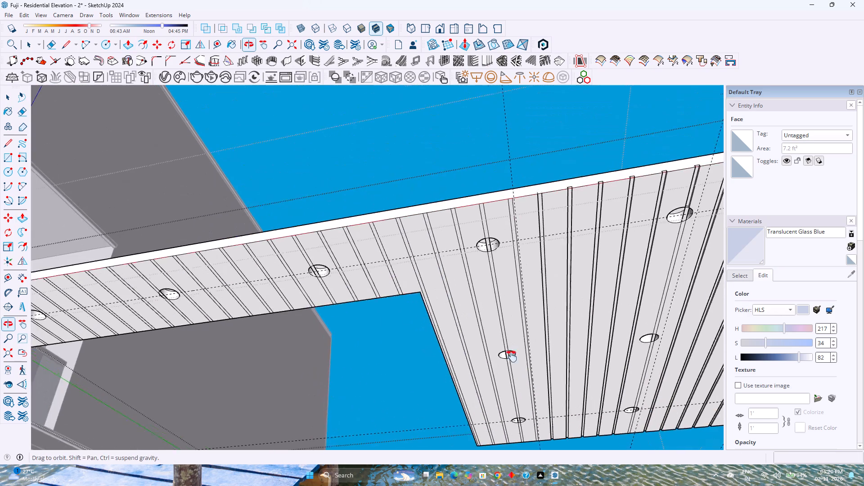
pyautogui.keyDown('shift'); pyautogui.moveTo(512, 356); pyautogui.dragTo(515, 361, button='middle'); pyautogui.keyUp('shift')
pyautogui.scroll(4, 589, 244)
pyautogui.keyDown('shift'); pyautogui.moveTo(578, 237); pyautogui.dragTo(602, 302, button='middle'); pyautogui.keyUp('shift')
pyautogui.keyDown('shift'); pyautogui.scroll(9, 558, 264); pyautogui.keyUp('shift')
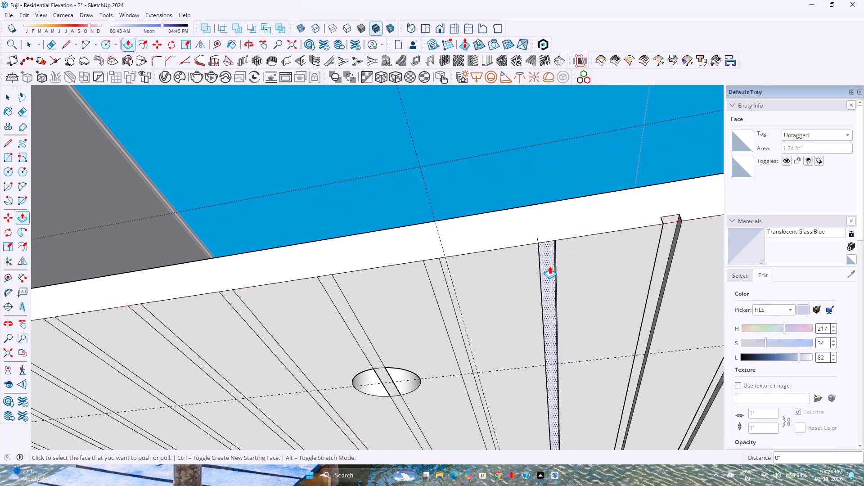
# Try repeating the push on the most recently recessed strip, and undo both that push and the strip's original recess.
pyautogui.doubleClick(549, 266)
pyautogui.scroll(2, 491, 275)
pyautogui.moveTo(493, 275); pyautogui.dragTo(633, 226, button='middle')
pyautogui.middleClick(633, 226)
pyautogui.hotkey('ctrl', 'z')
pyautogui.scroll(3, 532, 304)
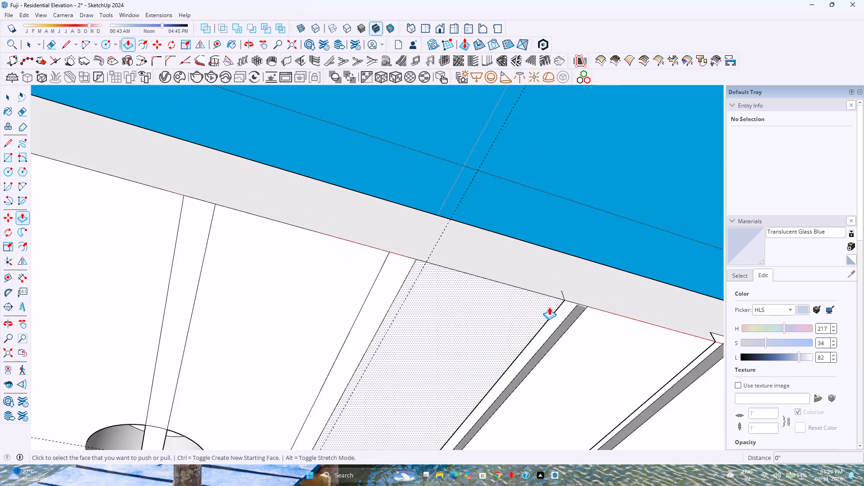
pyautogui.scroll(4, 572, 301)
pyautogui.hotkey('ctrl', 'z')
# Delete the thin sliver face between the slab edge and the end of the strip whose recess was undone.
pyautogui.scroll(6, 590, 312)
pyautogui.moveTo(590, 312); pyautogui.dragTo(582, 292, button='middle')
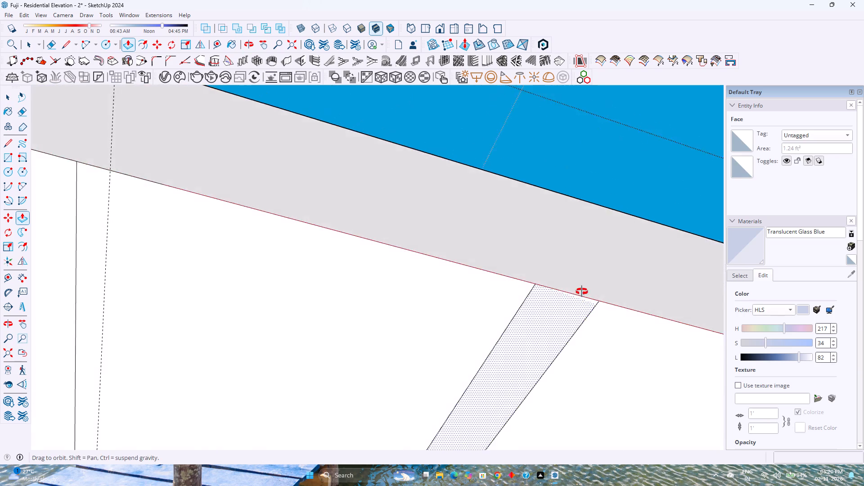
pyautogui.moveTo(582, 292); pyautogui.dragTo(579, 271, button='middle')
pyautogui.scroll(8, 583, 297)
pyautogui.press('e')
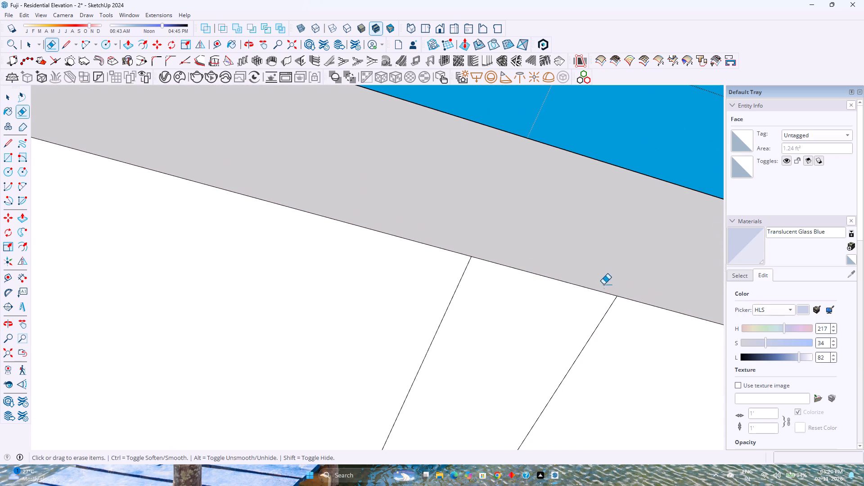
pyautogui.click(603, 299)
pyautogui.click(601, 299)
pyautogui.click(597, 299)
pyautogui.press('space')
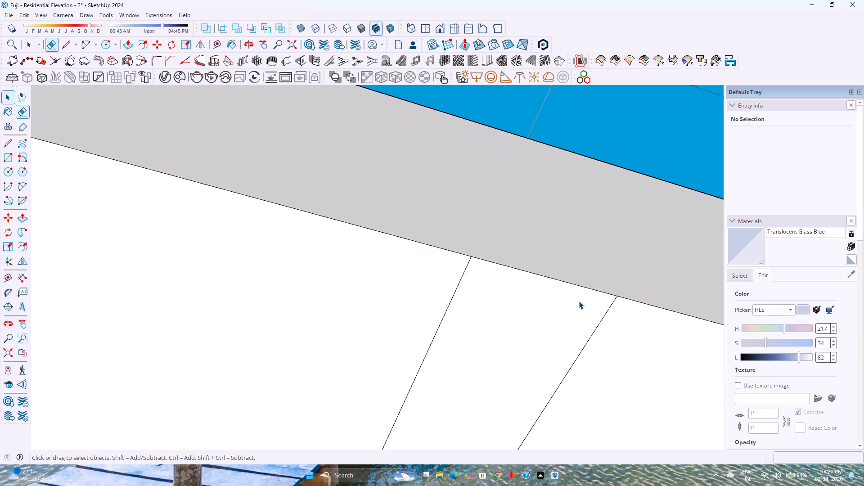
pyautogui.click(570, 304)
pyautogui.click(592, 295)
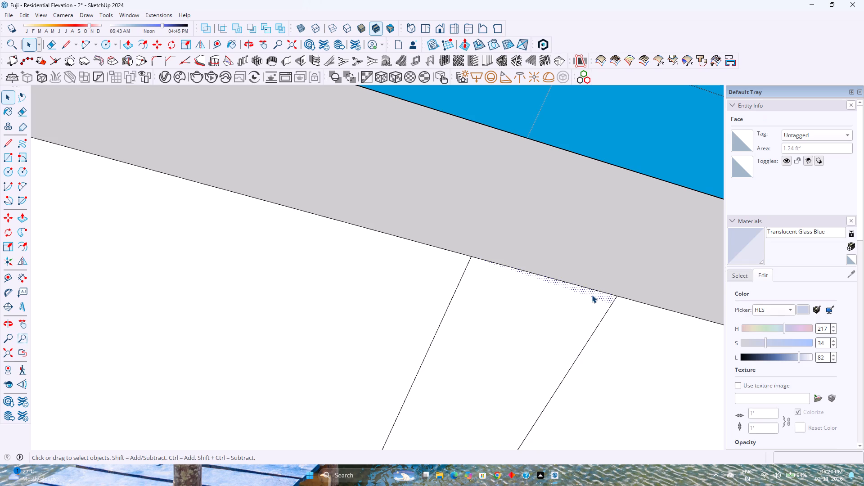
pyautogui.press('Delete')
# Recess the strip with the deleted end sliver 0.5" into the slab.
pyautogui.moveTo(591, 301); pyautogui.dragTo(504, 319, button='middle')
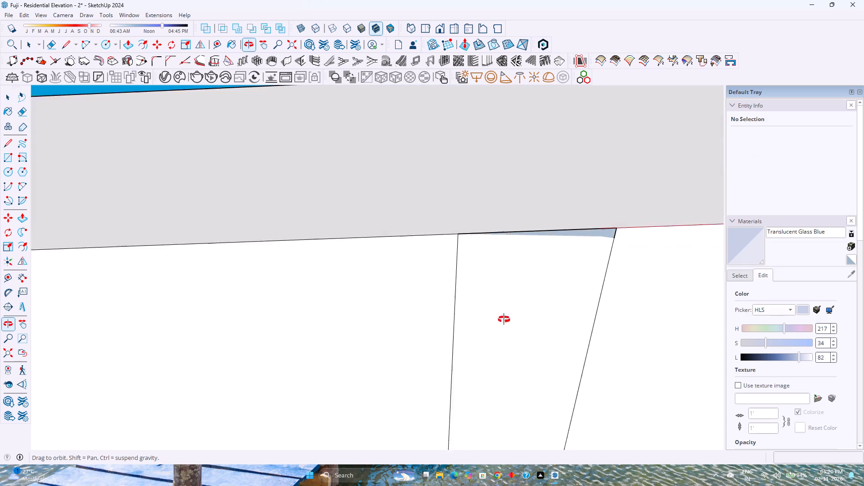
pyautogui.moveTo(504, 319); pyautogui.dragTo(476, 329, button='middle')
pyautogui.scroll(4, 520, 299)
pyautogui.moveTo(543, 272); pyautogui.dragTo(369, 291, button='middle')
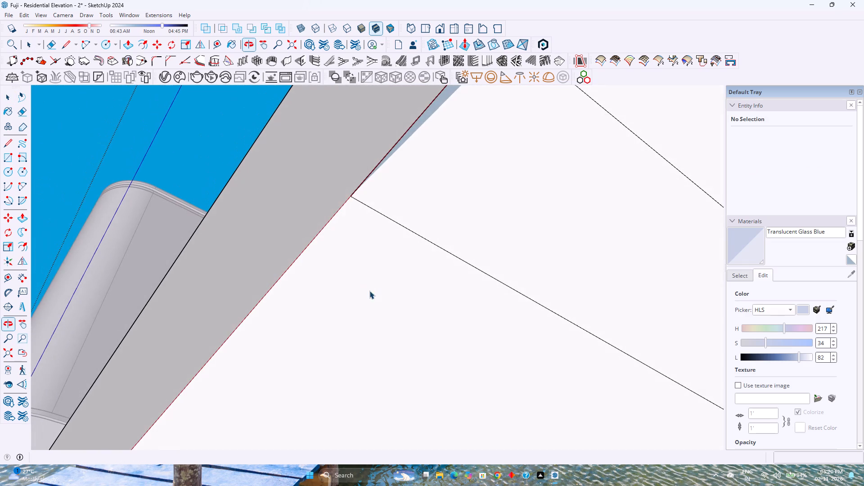
pyautogui.scroll(-8, 378, 281)
pyautogui.press('p')
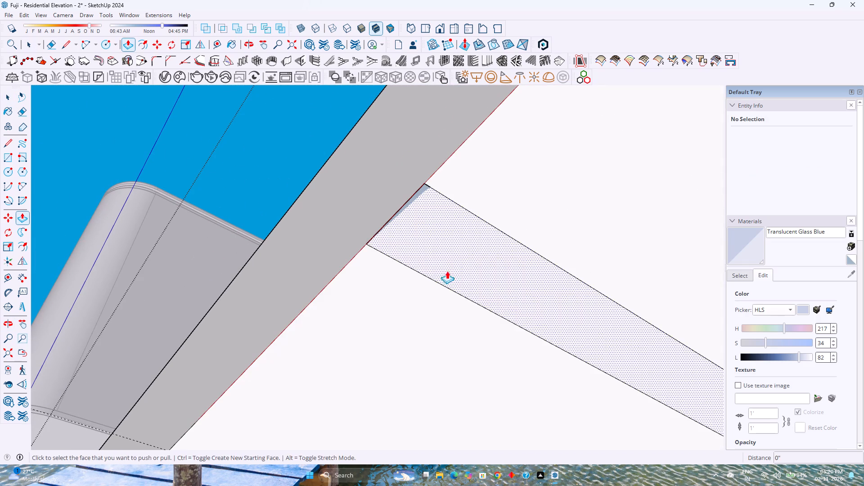
pyautogui.click(455, 265)
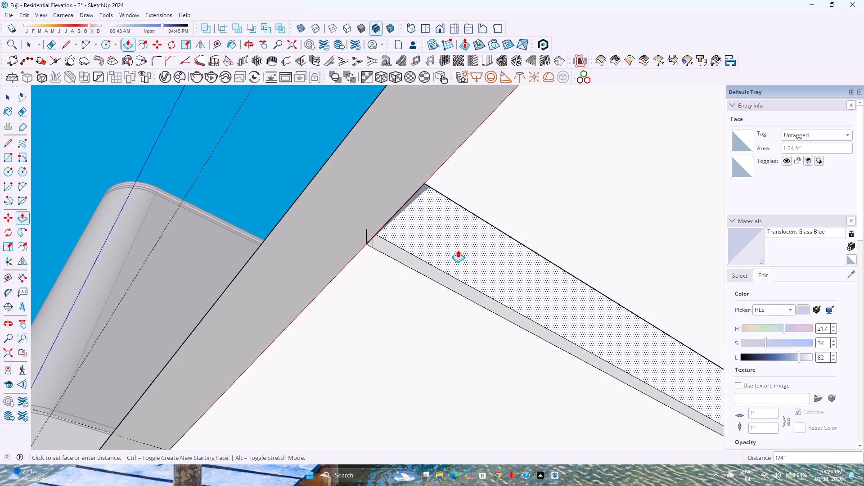
pyautogui.write('0.5')
pyautogui.press('Return')
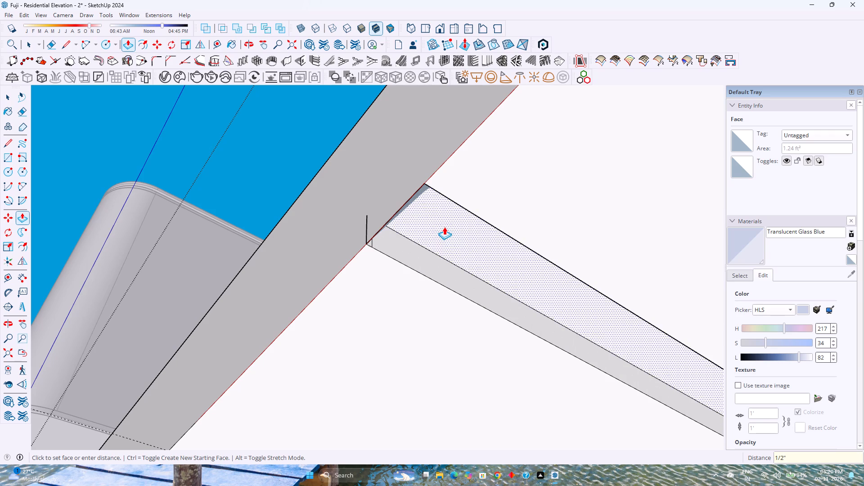
pyautogui.scroll(2, 434, 207)
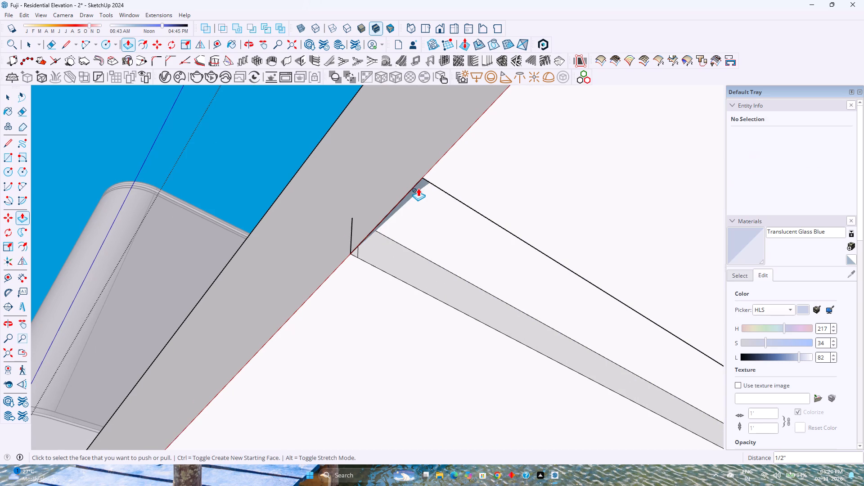
# Undo the strip's recess and sliver deletion, and instead recess both the strip and its end sliver 0.5" into the slab.
pyautogui.hotkey('ctrl', 'z')
pyautogui.hotkey('ctrl', 'z')
pyautogui.doubleClick(411, 220)
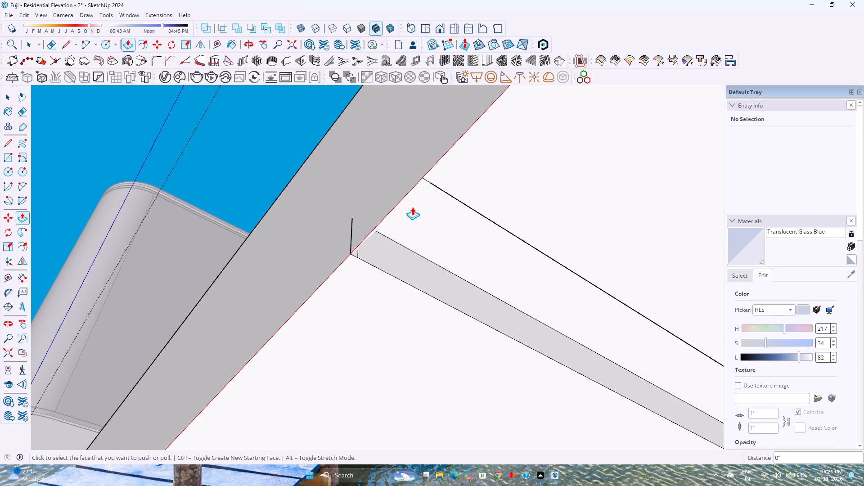
pyautogui.scroll(2, 413, 199)
pyautogui.doubleClick(411, 193)
# Erase the leftover edge on the recessed strip's side wall near the slab edge.
pyautogui.moveTo(401, 224); pyautogui.dragTo(434, 239, button='middle')
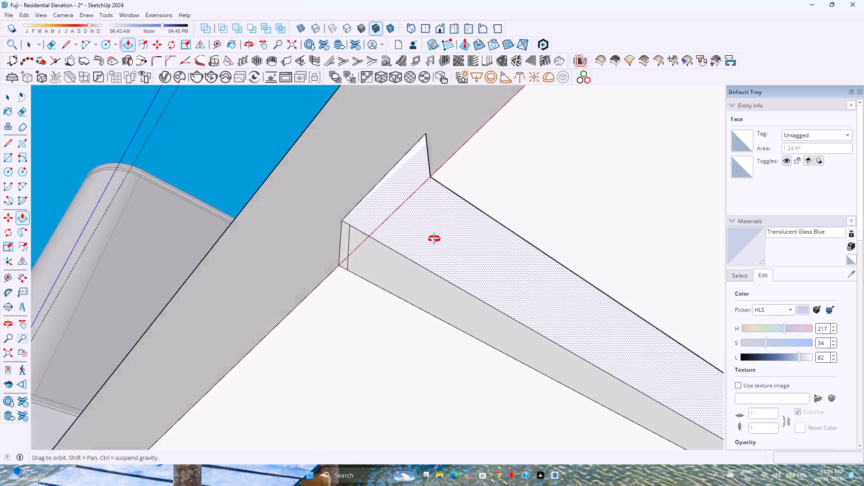
pyautogui.moveTo(434, 239); pyautogui.dragTo(508, 260, button='middle')
pyautogui.scroll(4, 372, 228)
pyautogui.moveTo(367, 239); pyautogui.dragTo(327, 246, button='middle')
pyautogui.press('e')
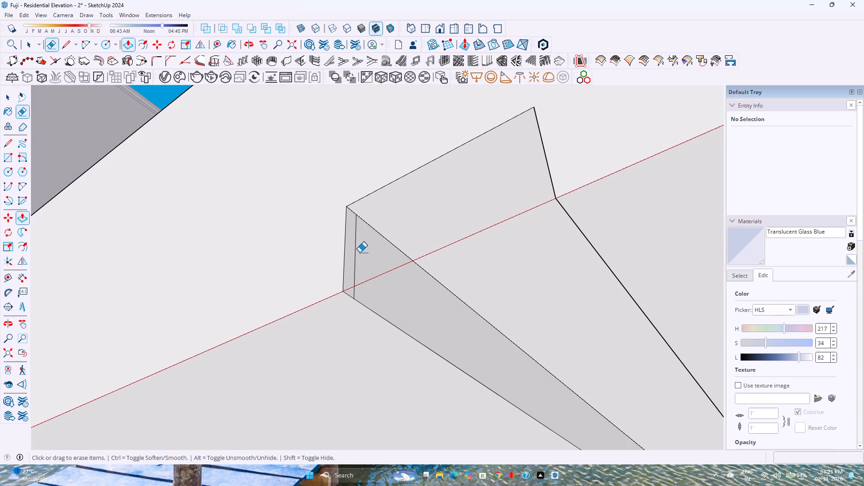
pyautogui.click(356, 250)
# Recess the next strip, beside the dashed guide line, and its slab-edge sliver 0.5" into the slab.
pyautogui.scroll(-15, 356, 251)
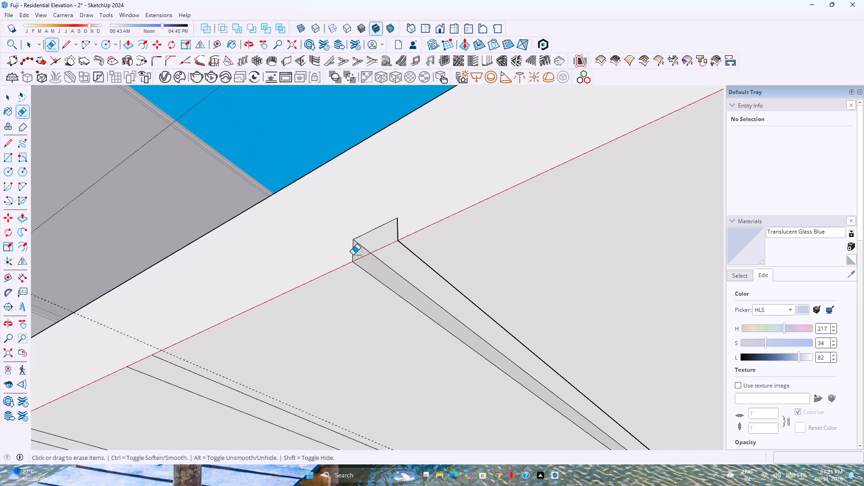
pyautogui.keyDown('shift'); pyautogui.moveTo(345, 256); pyautogui.dragTo(533, 213, button='middle'); pyautogui.keyUp('shift')
pyautogui.scroll(-4, 559, 206)
pyautogui.moveTo(411, 254); pyautogui.dragTo(464, 207, button='middle')
pyautogui.press('p')
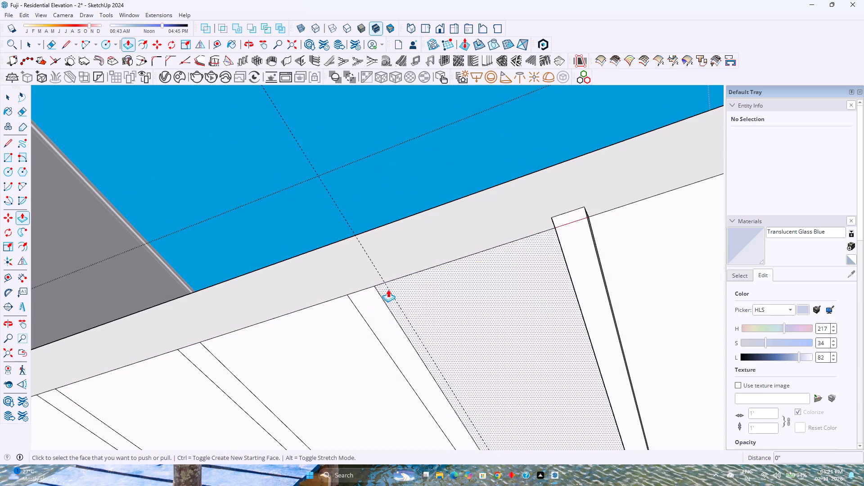
pyautogui.doubleClick(369, 303)
pyautogui.scroll(3, 361, 286)
pyautogui.moveTo(361, 287); pyautogui.dragTo(400, 234, button='middle')
pyautogui.scroll(7, 344, 283)
pyautogui.moveTo(361, 294); pyautogui.dragTo(358, 281, button='middle')
pyautogui.moveTo(358, 280); pyautogui.dragTo(353, 270, button='middle')
pyautogui.middleClick(353, 270)
pyautogui.scroll(2, 384, 288)
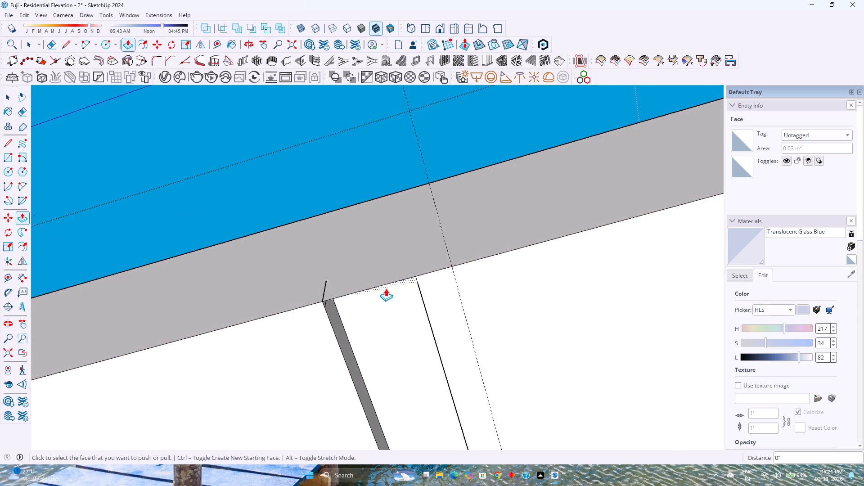
pyautogui.doubleClick(393, 286)
# Erase the leftover edges on both side walls of the recess beside the guide line, near the slab edge.
pyautogui.scroll(-4, 393, 286)
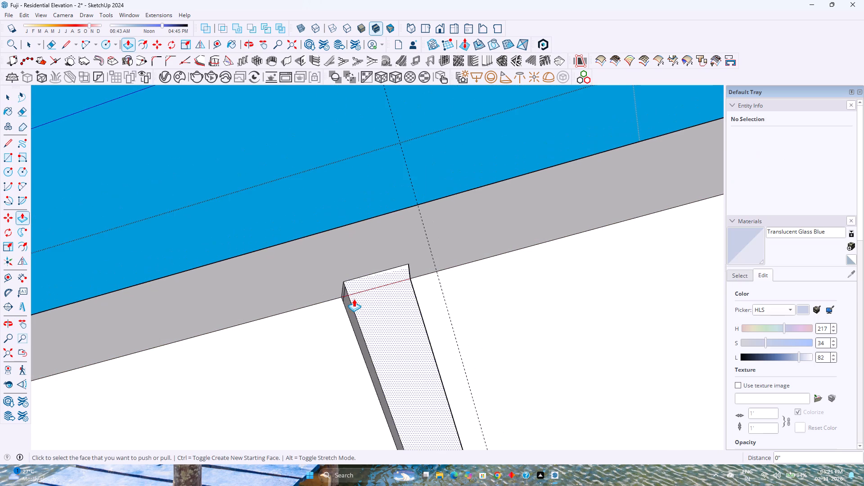
pyautogui.scroll(12, 353, 298)
pyautogui.press('e')
pyautogui.click(327, 277)
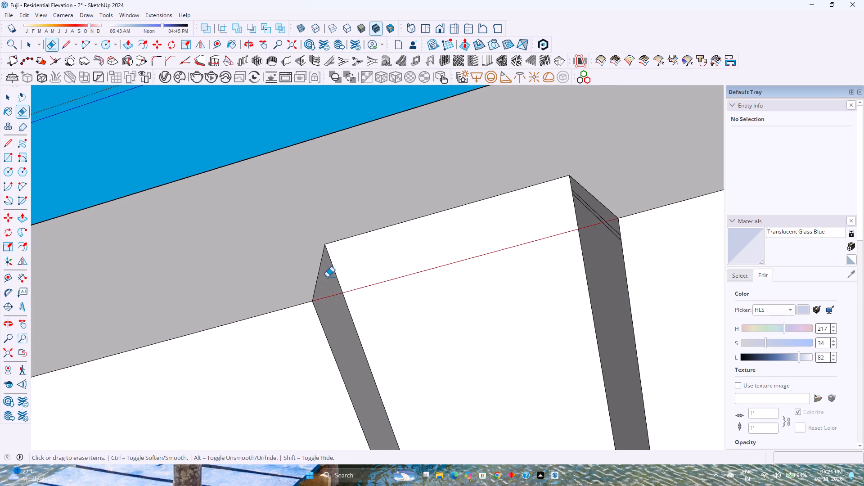
pyautogui.scroll(-9, 327, 277)
pyautogui.moveTo(380, 278); pyautogui.dragTo(558, 321, button='middle')
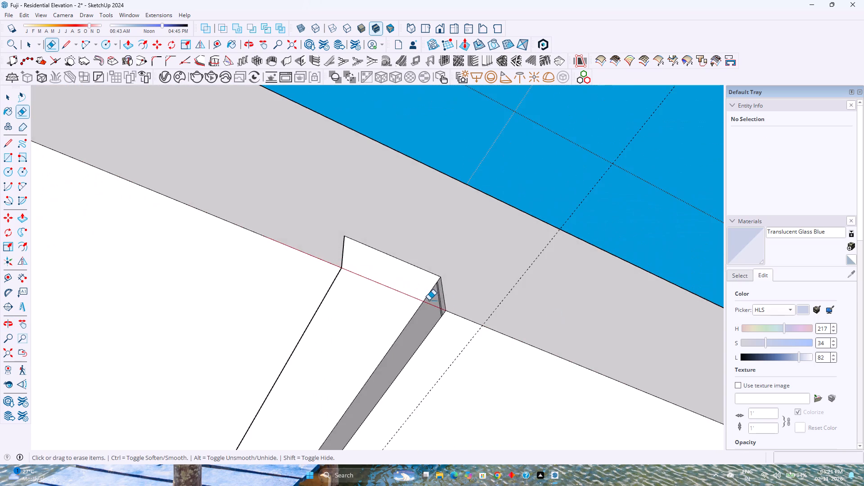
pyautogui.scroll(8, 429, 300)
pyautogui.moveTo(449, 288); pyautogui.dragTo(439, 293)
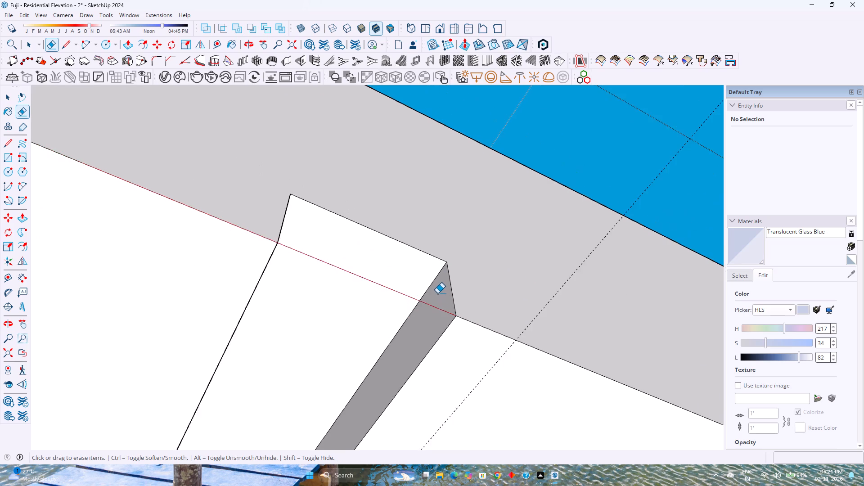
# Erase the leftover edges on the remaining side wall of the neighbouring, previously recessed strip near the slab edge.
pyautogui.keyDown('shift'); pyautogui.moveTo(545, 306); pyautogui.dragTo(278, 301, button='middle'); pyautogui.keyUp('shift')
pyautogui.scroll(-9, 271, 301)
pyautogui.keyDown('shift'); pyautogui.moveTo(549, 334); pyautogui.dragTo(496, 317, button='middle'); pyautogui.keyUp('shift')
pyautogui.scroll(13, 581, 325)
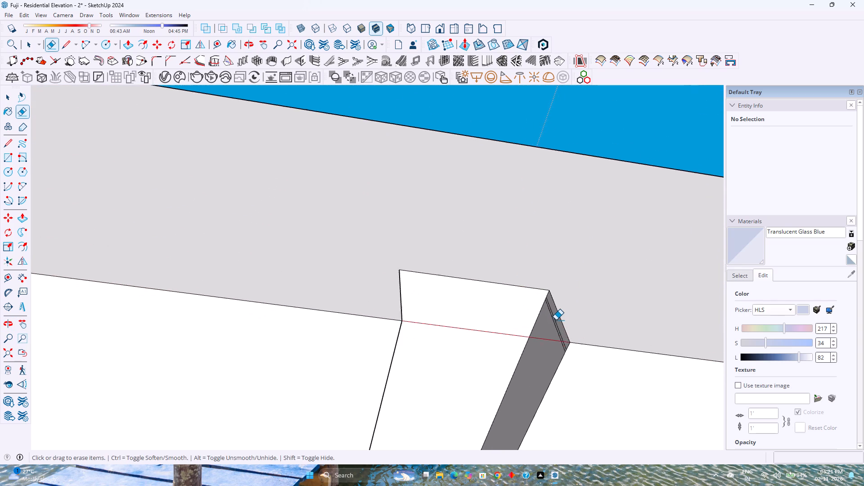
pyautogui.click(555, 320)
# Recess the strip segment between the slab edge and the downlight hole 0.5", together with its end sliver.
pyautogui.scroll(-19, 553, 320)
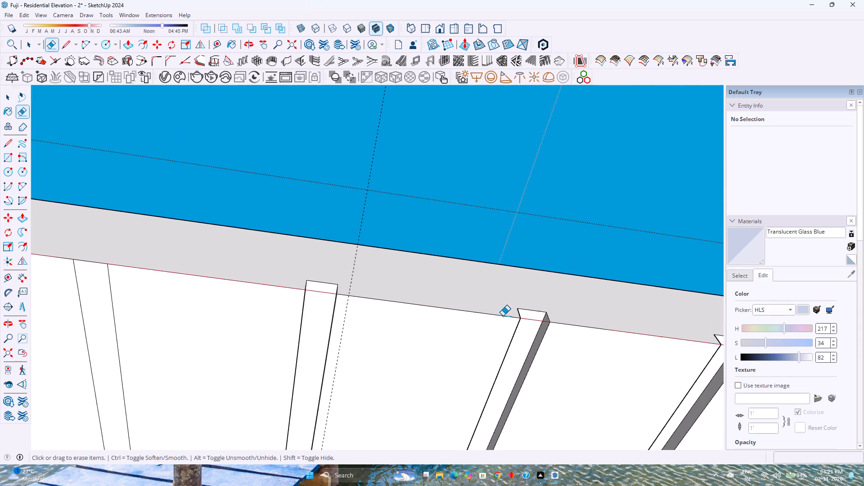
pyautogui.keyDown('shift'); pyautogui.moveTo(370, 316); pyautogui.dragTo(612, 323, button='middle'); pyautogui.keyUp('shift')
pyautogui.press('p')
pyautogui.doubleClick(341, 289)
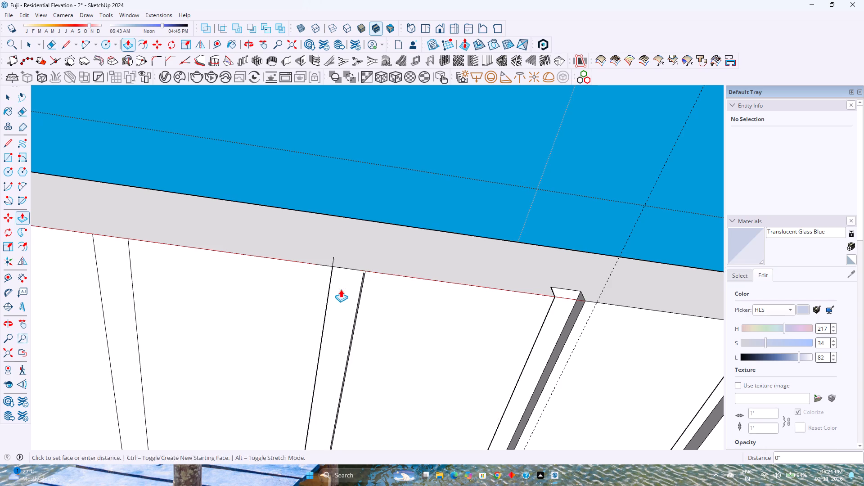
pyautogui.scroll(11, 355, 275)
pyautogui.doubleClick(367, 262)
# Erase the leftover edges on both side walls of the downlight strip's recess at the slab edge.
pyautogui.scroll(1, 367, 262)
pyautogui.moveTo(367, 262); pyautogui.dragTo(447, 297, button='middle')
pyautogui.press('e')
pyautogui.scroll(4, 403, 262)
pyautogui.click(404, 261)
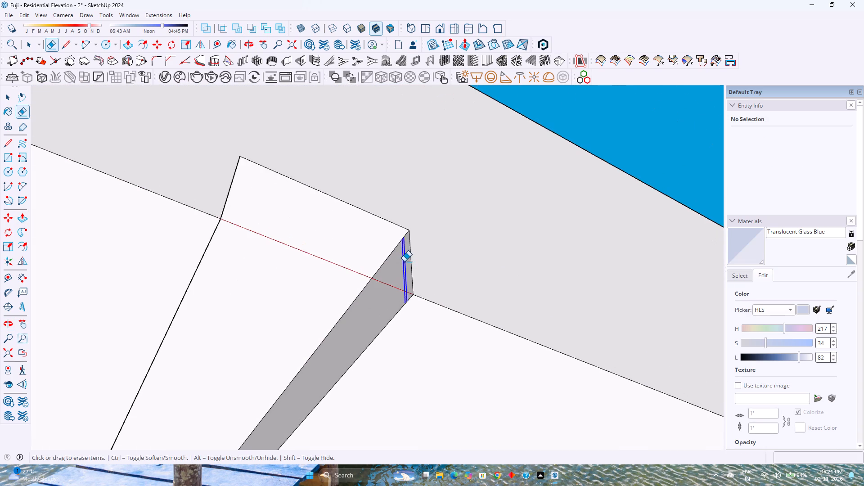
pyautogui.moveTo(404, 261); pyautogui.dragTo(198, 255, button='middle')
pyautogui.click(238, 289)
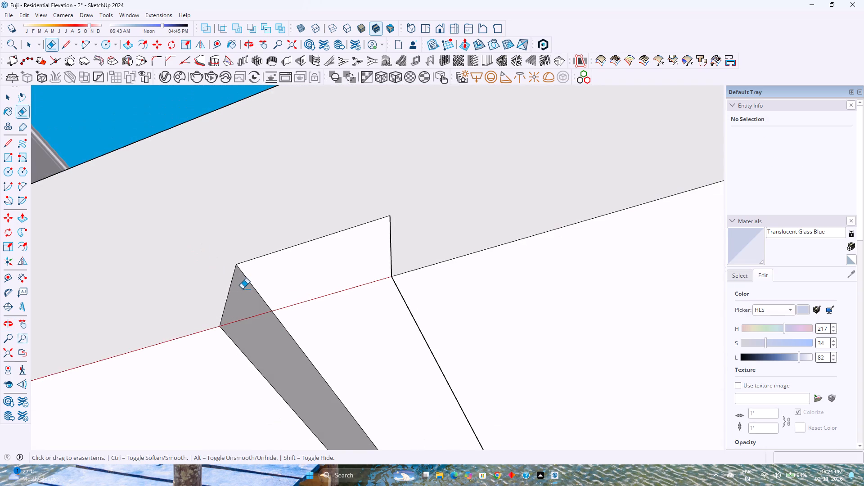
# Recess the next full-length strip beyond the downlight strip 0.5" into the slab, including its slab-edge sliver.
pyautogui.scroll(-5, 250, 289)
pyautogui.keyDown('shift'); pyautogui.moveTo(250, 289); pyautogui.dragTo(519, 283, button='middle'); pyautogui.keyUp('shift')
pyautogui.keyDown('shift'); pyautogui.middleClick(519, 283); pyautogui.keyUp('shift')
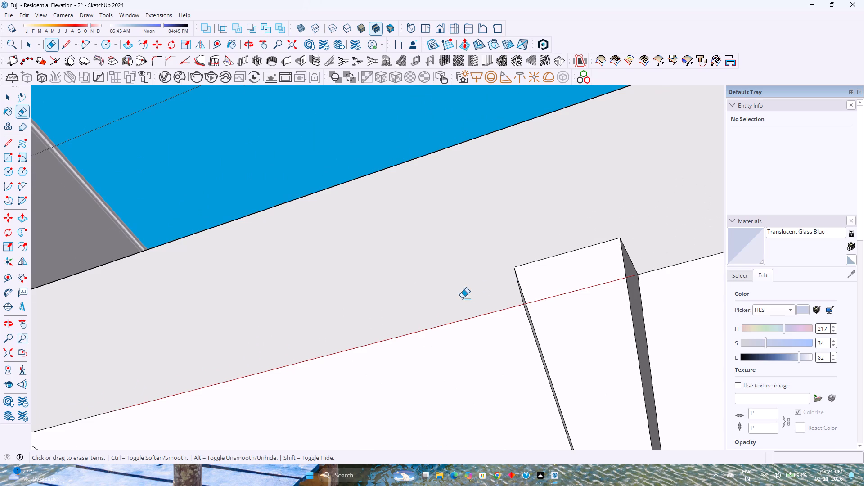
pyautogui.scroll(-2, 462, 298)
pyautogui.keyDown('shift'); pyautogui.moveTo(421, 294); pyautogui.dragTo(689, 270, button='middle'); pyautogui.keyUp('shift')
pyautogui.scroll(-2, 546, 279)
pyautogui.keyDown('shift'); pyautogui.moveTo(371, 370); pyautogui.dragTo(367, 314, button='middle'); pyautogui.keyUp('shift')
pyautogui.scroll(3, 340, 371)
pyautogui.press('p')
pyautogui.doubleClick(343, 358)
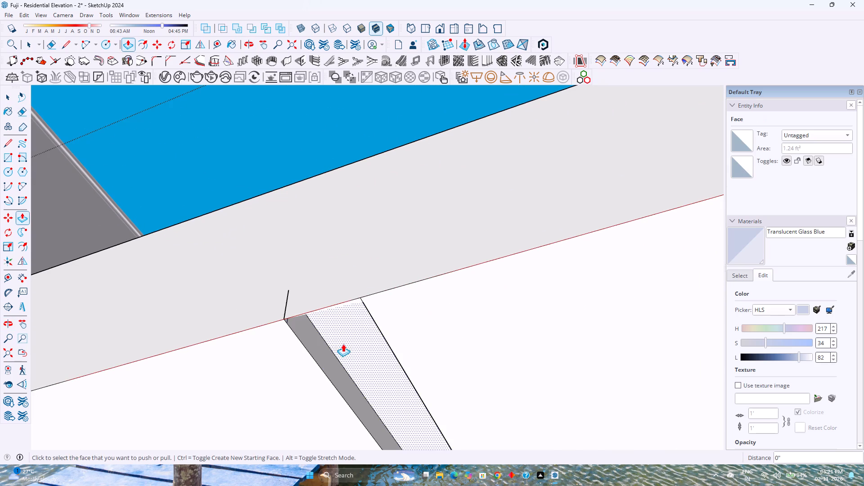
pyautogui.moveTo(335, 314); pyautogui.dragTo(337, 292, button='middle')
pyautogui.middleClick(337, 292)
pyautogui.middleClick(337, 292)
pyautogui.scroll(1, 369, 279)
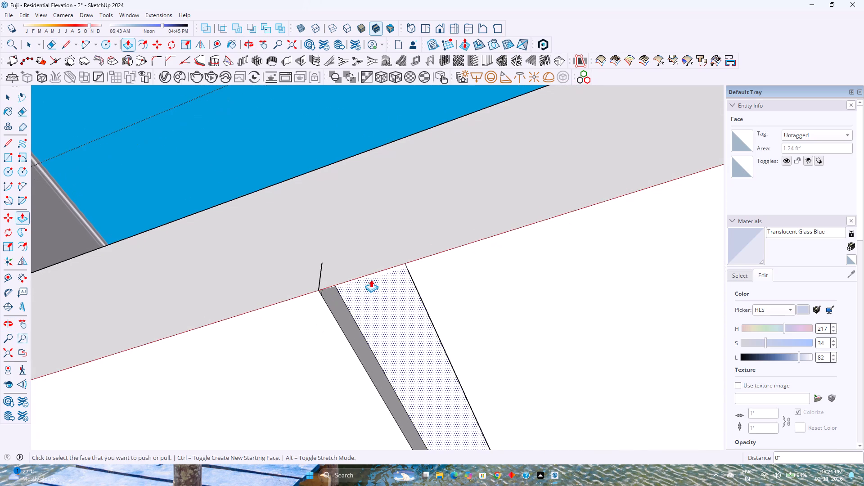
pyautogui.scroll(1, 383, 272)
pyautogui.doubleClick(384, 272)
# Erase the leftover edges on both side walls of the newly recessed full-length strip near the slab edge.
pyautogui.scroll(3, 368, 279)
pyautogui.moveTo(366, 279); pyautogui.dragTo(318, 346, button='middle')
pyautogui.middleClick(318, 347)
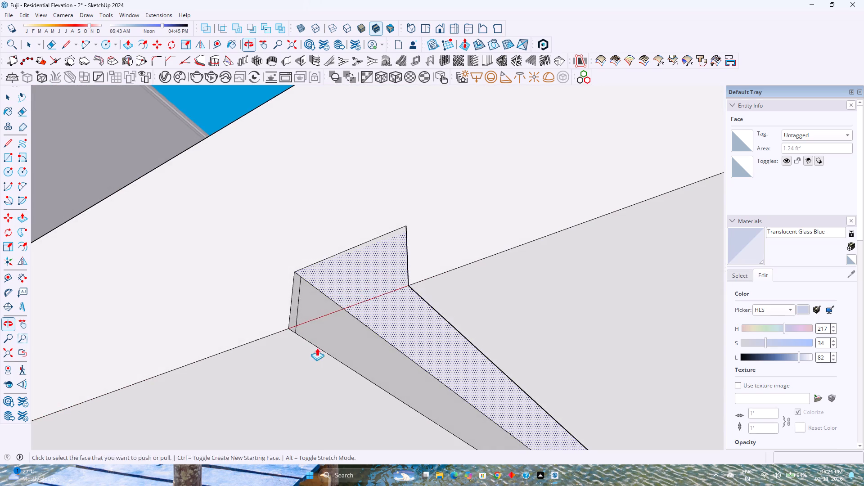
pyautogui.press('e')
pyautogui.click(297, 313)
pyautogui.middleClick(298, 317)
pyautogui.moveTo(299, 317); pyautogui.dragTo(303, 322, button='middle')
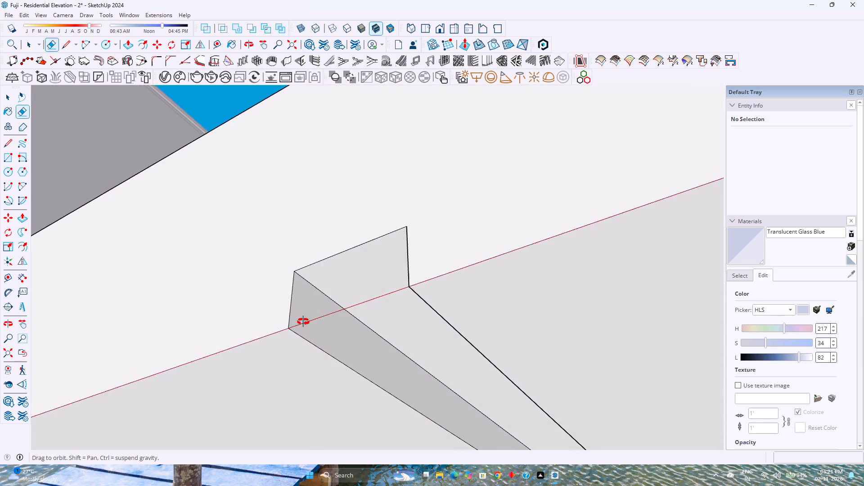
pyautogui.moveTo(303, 322); pyautogui.dragTo(484, 373, button='middle')
pyautogui.moveTo(543, 378); pyautogui.dragTo(564, 378, button='middle')
pyautogui.scroll(4, 456, 301)
pyautogui.scroll(1, 396, 308)
pyautogui.moveTo(396, 308); pyautogui.dragTo(496, 331, button='middle')
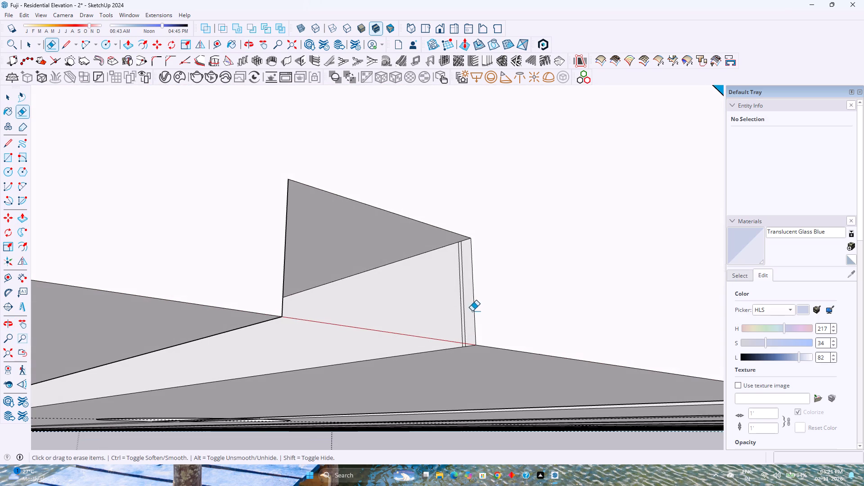
pyautogui.moveTo(468, 309); pyautogui.dragTo(456, 306)
# Reverse the blue back-facing end face of the recessed strip where it meets the downlight hole.
pyautogui.scroll(-4, 456, 306)
pyautogui.keyDown('shift'); pyautogui.moveTo(463, 306); pyautogui.dragTo(539, 328, button='middle'); pyautogui.keyUp('shift')
pyautogui.moveTo(546, 333); pyautogui.dragTo(463, 324, button='middle')
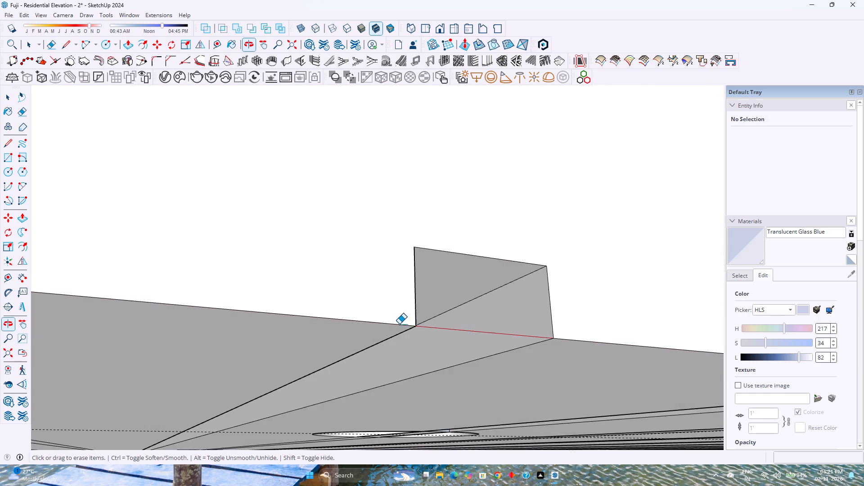
pyautogui.scroll(-13, 399, 324)
pyautogui.keyDown('shift'); pyautogui.moveTo(394, 324); pyautogui.dragTo(552, 314, button='middle'); pyautogui.keyUp('shift')
pyautogui.scroll(-4, 551, 314)
pyautogui.moveTo(545, 370); pyautogui.dragTo(527, 358, button='middle')
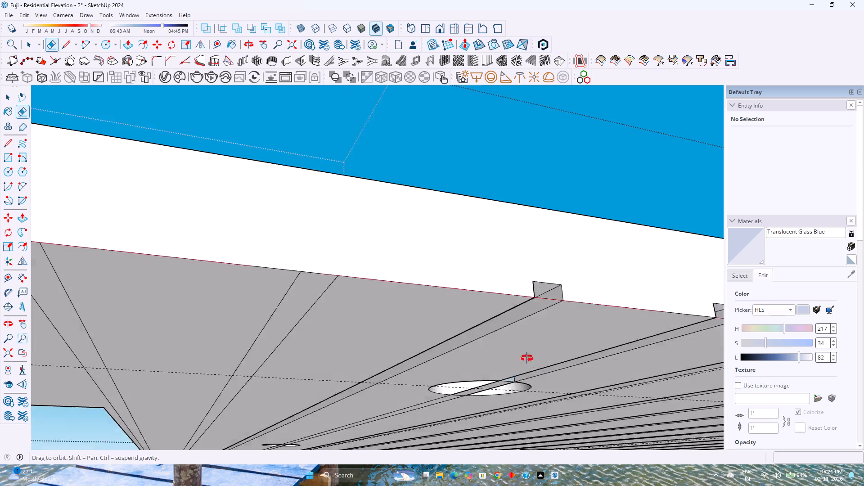
pyautogui.moveTo(527, 358); pyautogui.dragTo(447, 323, button='middle')
pyautogui.middleClick(434, 323)
pyautogui.scroll(-2, 427, 324)
pyautogui.scroll(-2, 572, 324)
pyautogui.keyDown('shift'); pyautogui.moveTo(570, 325); pyautogui.dragTo(550, 325, button='middle'); pyautogui.keyUp('shift')
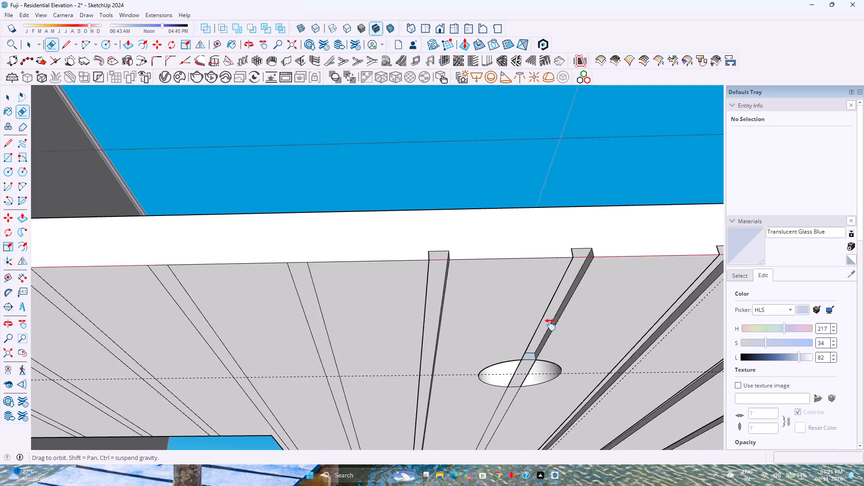
pyautogui.keyDown('shift'); pyautogui.moveTo(550, 325); pyautogui.dragTo(449, 328, button='middle'); pyautogui.keyUp('shift')
pyautogui.keyDown('shift'); pyautogui.moveTo(443, 330); pyautogui.dragTo(337, 355, button='middle'); pyautogui.keyUp('shift')
pyautogui.scroll(5, 317, 340)
pyautogui.moveTo(317, 339); pyautogui.dragTo(325, 359, button='middle')
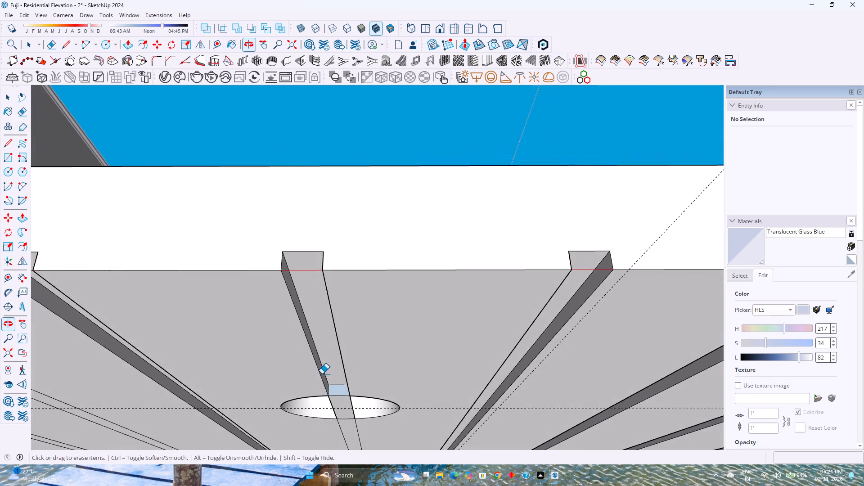
pyautogui.scroll(7, 323, 386)
pyautogui.moveTo(342, 411); pyautogui.dragTo(351, 353, button='middle')
pyautogui.scroll(8, 340, 374)
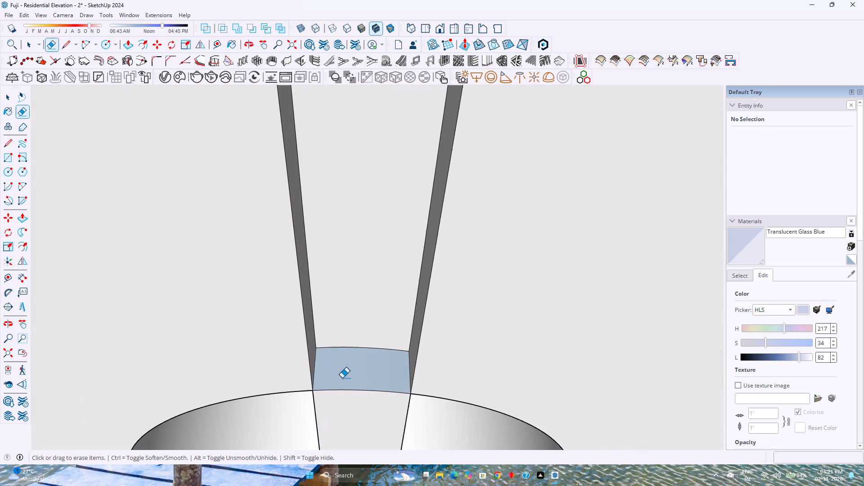
pyautogui.press('space')
pyautogui.click(343, 375)
pyautogui.rightClick(343, 375)
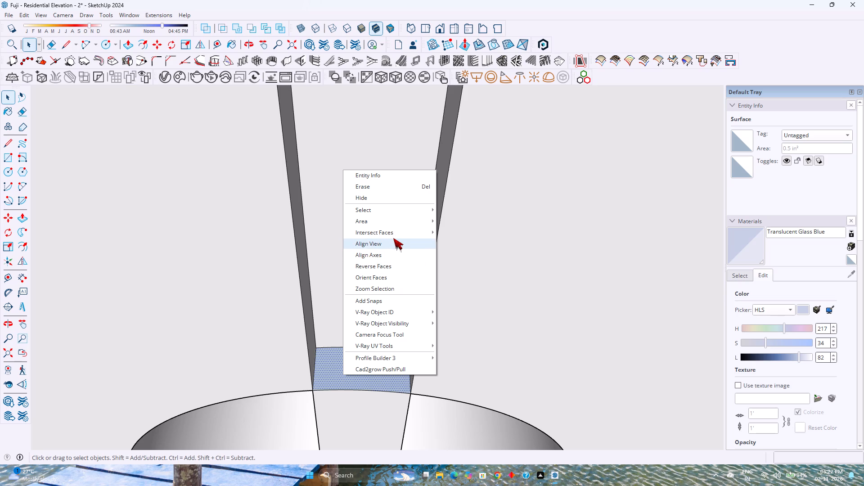
pyautogui.click(389, 266)
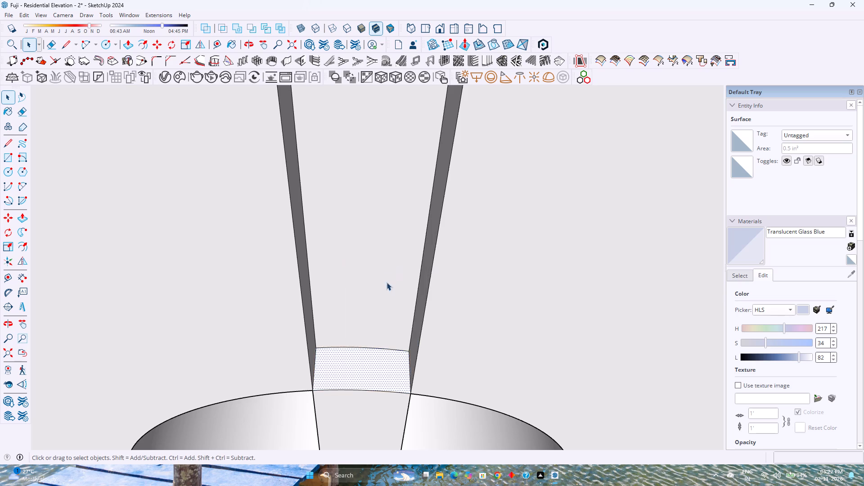
# Erase the two strip lines crossing the opening of the downlight hole.
pyautogui.scroll(-5, 382, 333)
pyautogui.moveTo(382, 356); pyautogui.dragTo(375, 287, button='middle')
pyautogui.scroll(-6, 381, 283)
pyautogui.moveTo(393, 368); pyautogui.dragTo(379, 366, button='middle')
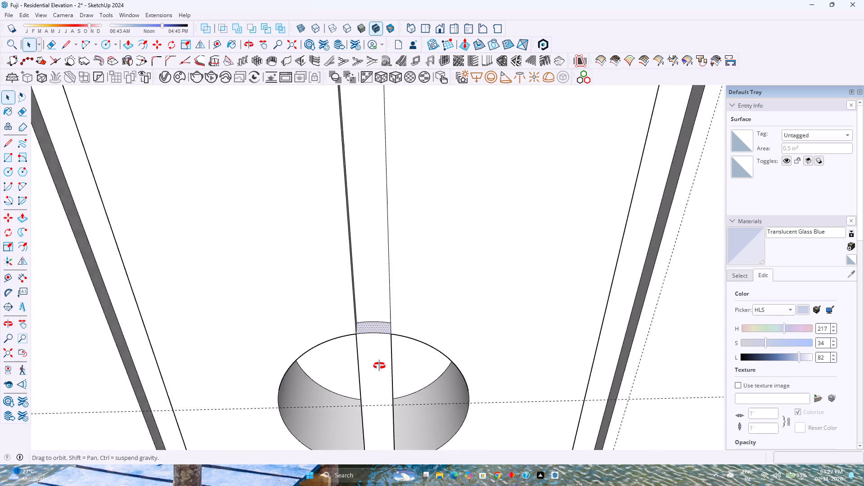
pyautogui.moveTo(379, 366); pyautogui.dragTo(322, 361, button='middle')
pyautogui.press('e')
pyautogui.moveTo(397, 372); pyautogui.dragTo(370, 388)
# Recess the strip segment on the far side of the downlight hole 0.5" into the slab.
pyautogui.scroll(-3, 374, 365)
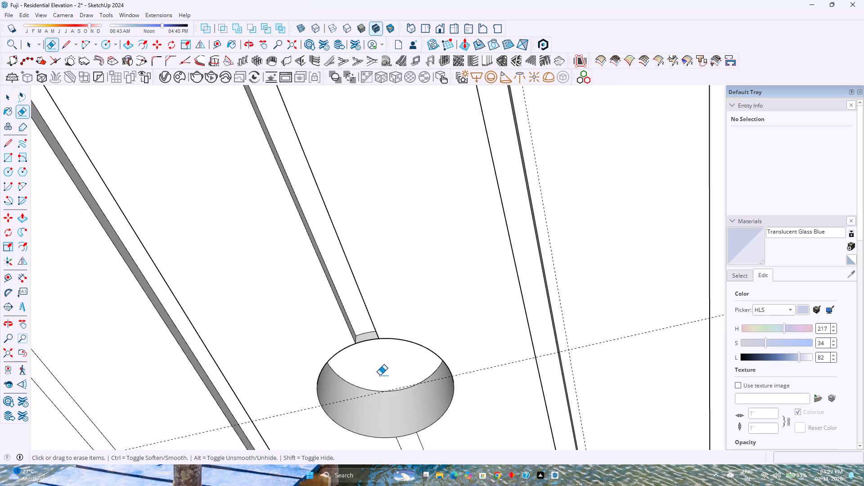
pyautogui.scroll(-2, 380, 375)
pyautogui.keyDown('shift'); pyautogui.moveTo(396, 393); pyautogui.dragTo(385, 328, button='middle'); pyautogui.keyUp('shift')
pyautogui.scroll(-9, 391, 311)
pyautogui.scroll(3, 392, 356)
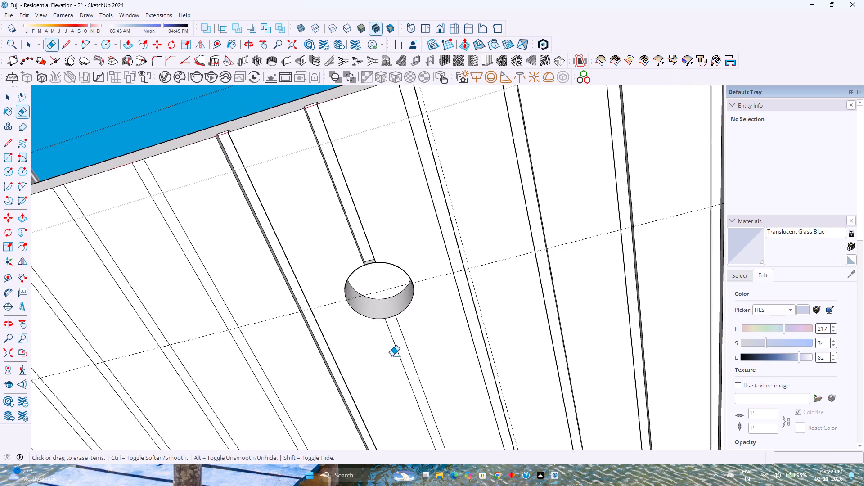
pyautogui.scroll(8, 392, 356)
pyautogui.press('p')
pyautogui.doubleClick(406, 336)
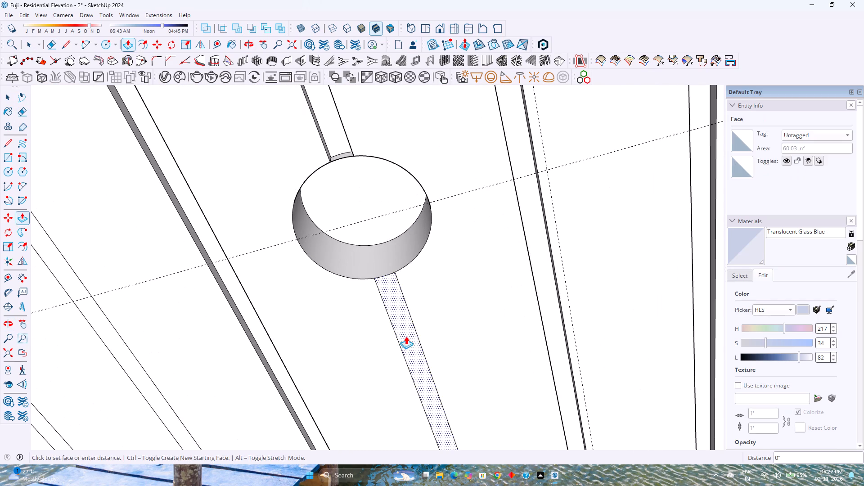
# Erase the edge closing off the recessed strip at the downlight hole so that the groove opens into it.
pyautogui.scroll(-2, 406, 336)
pyautogui.moveTo(406, 336); pyautogui.dragTo(415, 355, button='middle')
pyautogui.scroll(3, 361, 223)
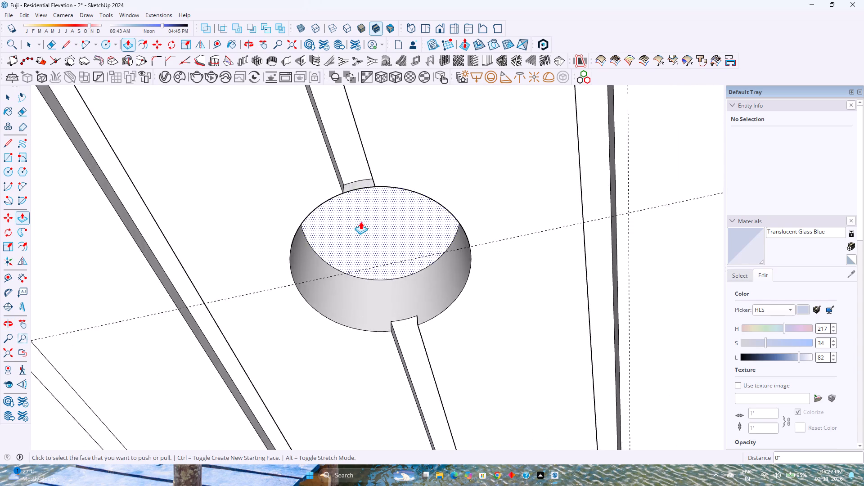
pyautogui.scroll(3, 360, 221)
pyautogui.moveTo(359, 216); pyautogui.dragTo(374, 301, button='middle')
pyautogui.press('e')
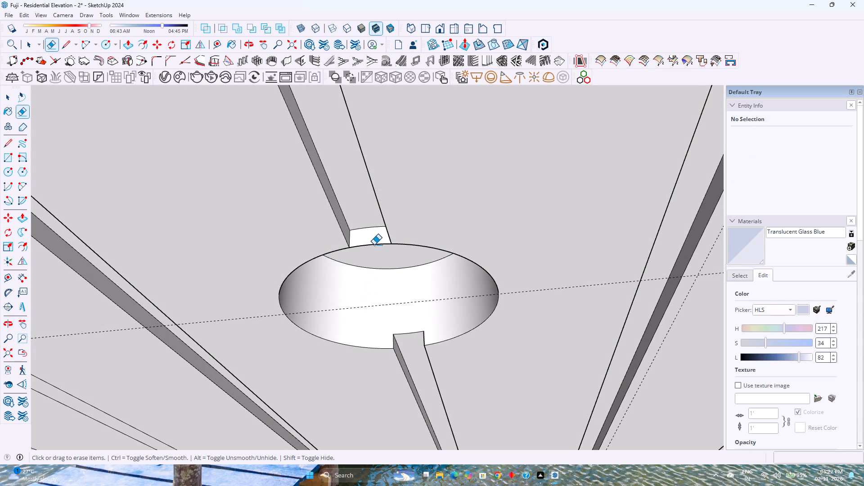
pyautogui.click(374, 244)
pyautogui.scroll(-14, 364, 279)
pyautogui.keyDown('shift'); pyautogui.moveTo(424, 346); pyautogui.dragTo(423, 344, button='middle'); pyautogui.keyUp('shift')
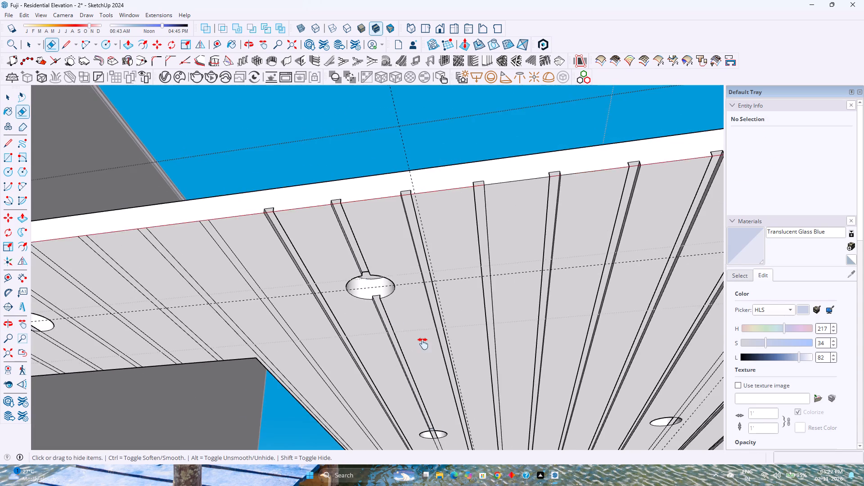
# At the strip's middle downlight hole, erase the two strip lines crossing the opening and the edge closing off the groove.
pyautogui.keyDown('shift'); pyautogui.moveTo(423, 344); pyautogui.dragTo(412, 274, button='middle'); pyautogui.keyUp('shift')
pyautogui.keyDown('shift'); pyautogui.middleClick(412, 274); pyautogui.keyUp('shift')
pyautogui.scroll(13, 410, 419)
pyautogui.moveTo(419, 367); pyautogui.dragTo(419, 367)
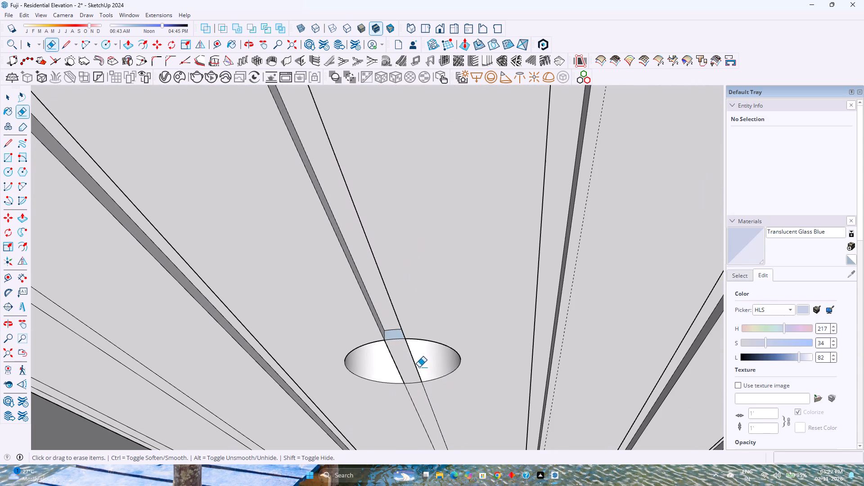
pyautogui.moveTo(419, 367); pyautogui.dragTo(395, 366)
pyautogui.click(395, 337)
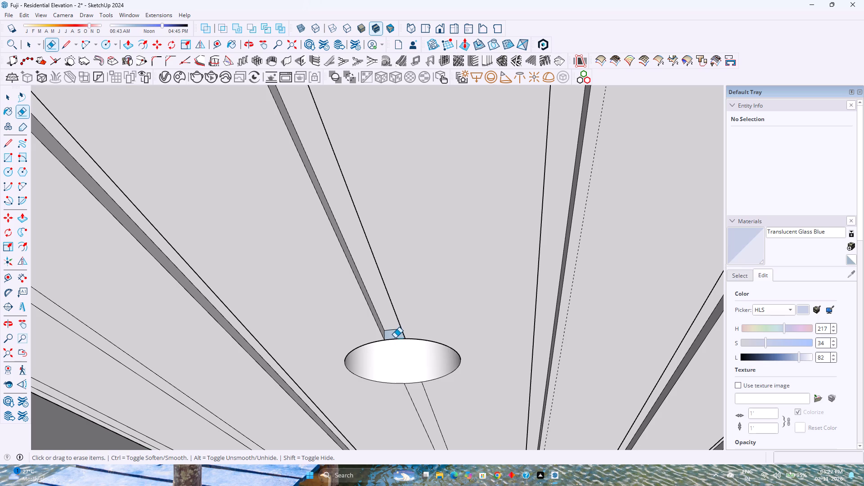
pyautogui.click(395, 339)
# Erase the two strip lines crossing the middle downlight hole of the neighbouring downlight row.
pyautogui.scroll(-14, 395, 341)
pyautogui.keyDown('shift'); pyautogui.moveTo(450, 366); pyautogui.dragTo(368, 341, button='middle'); pyautogui.keyUp('shift')
pyautogui.keyDown('shift'); pyautogui.middleClick(368, 341); pyautogui.keyUp('shift')
pyautogui.keyDown('shift'); pyautogui.moveTo(360, 340); pyautogui.dragTo(351, 341, button='middle'); pyautogui.keyUp('shift')
pyautogui.scroll(10, 525, 311)
pyautogui.moveTo(550, 289); pyautogui.dragTo(548, 288)
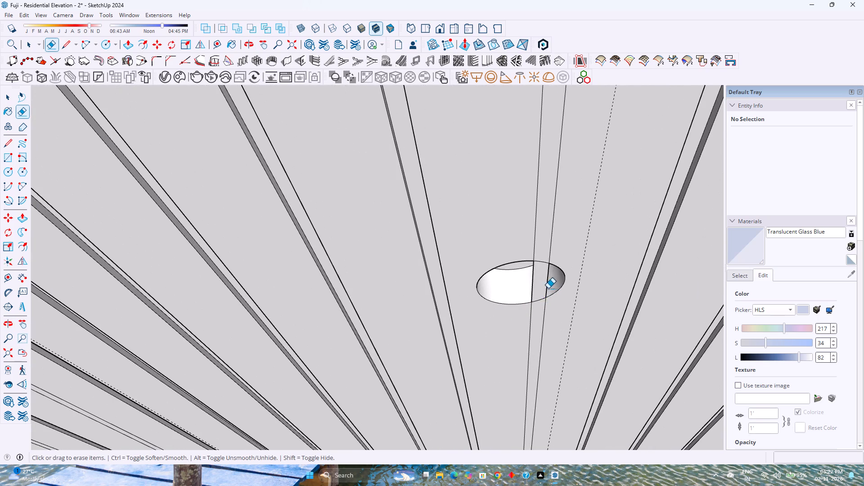
pyautogui.moveTo(548, 288); pyautogui.dragTo(532, 287)
# At that row's front downlight hole near the slab edge, erase the groove's closing edge and the two strip lines crossing the opening.
pyautogui.scroll(-3, 532, 287)
pyautogui.keyDown('shift'); pyautogui.moveTo(532, 287); pyautogui.dragTo(506, 360, button='middle'); pyautogui.keyUp('shift')
pyautogui.keyDown('shift'); pyautogui.middleClick(500, 375); pyautogui.keyUp('shift')
pyautogui.scroll(-7, 499, 372)
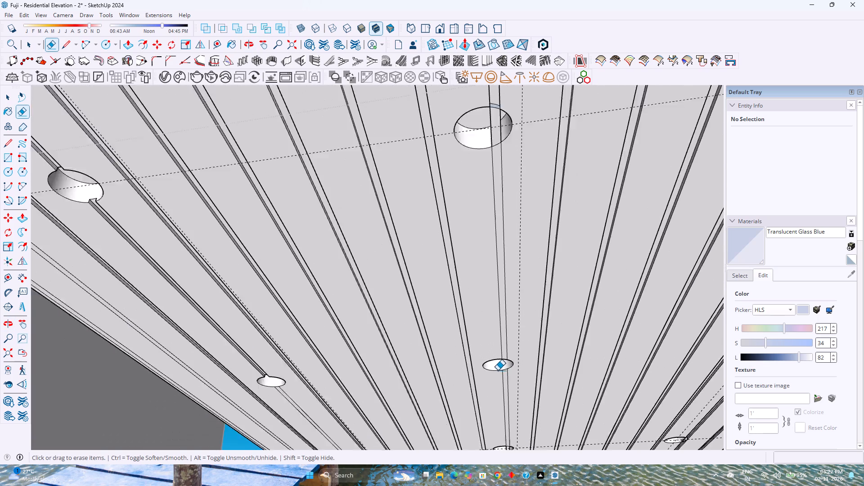
pyautogui.scroll(-5, 498, 370)
pyautogui.scroll(8, 499, 231)
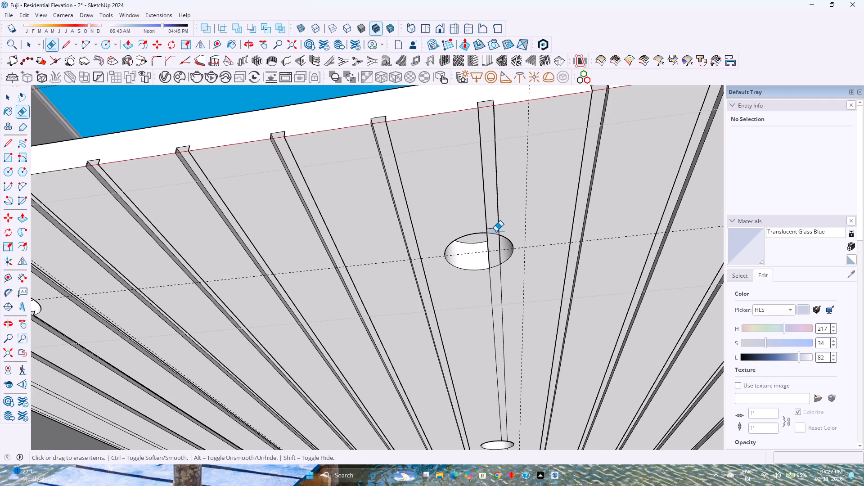
pyautogui.click(493, 232)
pyautogui.click(493, 233)
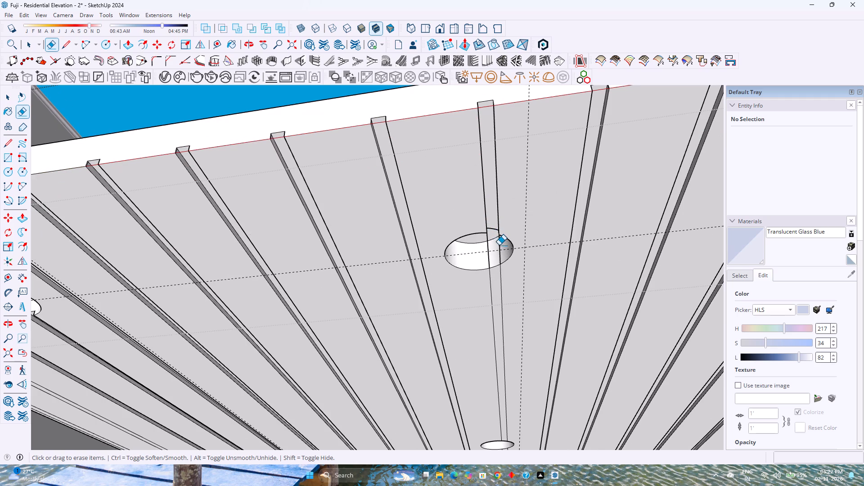
pyautogui.click(499, 245)
pyautogui.click(487, 251)
# Recess the strip segments between the front and middle downlight holes and beyond the middle hole 0.5" into the slab.
pyautogui.scroll(-4, 481, 283)
pyautogui.keyDown('shift'); pyautogui.moveTo(485, 312); pyautogui.dragTo(480, 309, button='middle'); pyautogui.keyUp('shift')
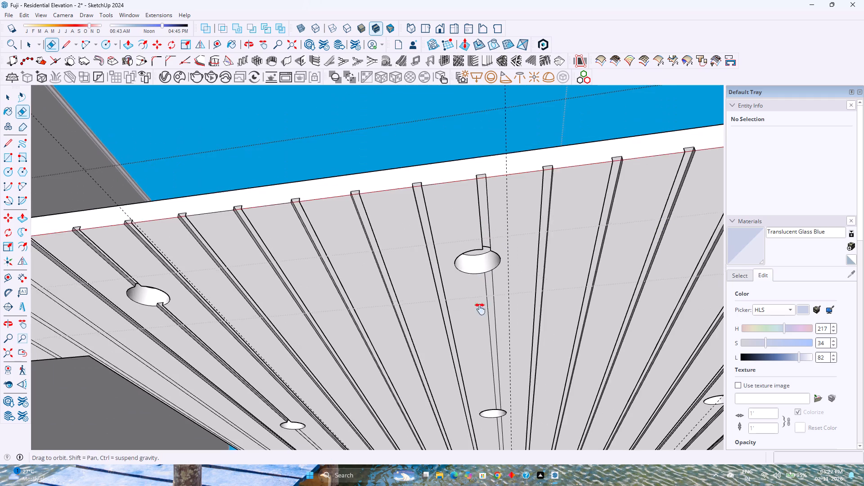
pyautogui.keyDown('shift'); pyautogui.moveTo(480, 309); pyautogui.dragTo(472, 298, button='middle'); pyautogui.keyUp('shift')
pyautogui.keyDown('shift'); pyautogui.moveTo(472, 298); pyautogui.dragTo(470, 290, button='middle'); pyautogui.keyUp('shift')
pyautogui.scroll(9, 470, 290)
pyautogui.press('p')
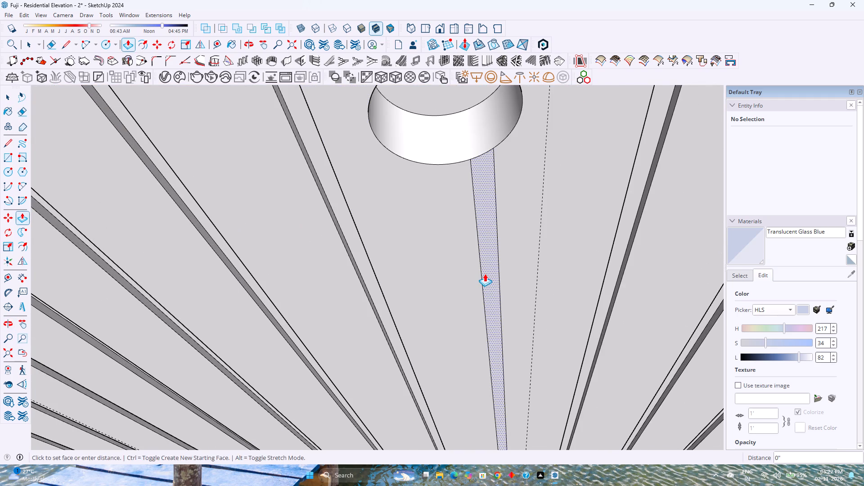
pyautogui.doubleClick(485, 274)
pyautogui.scroll(-11, 485, 274)
pyautogui.scroll(3, 485, 407)
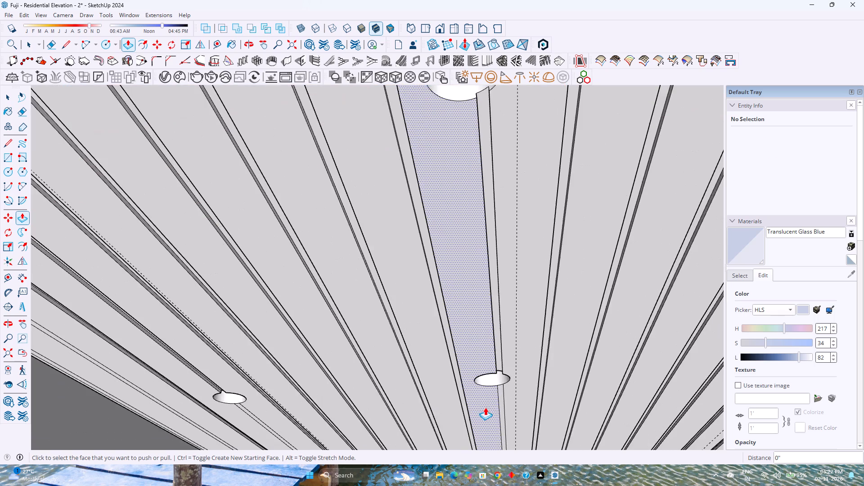
pyautogui.scroll(11, 485, 407)
pyautogui.doubleClick(530, 363)
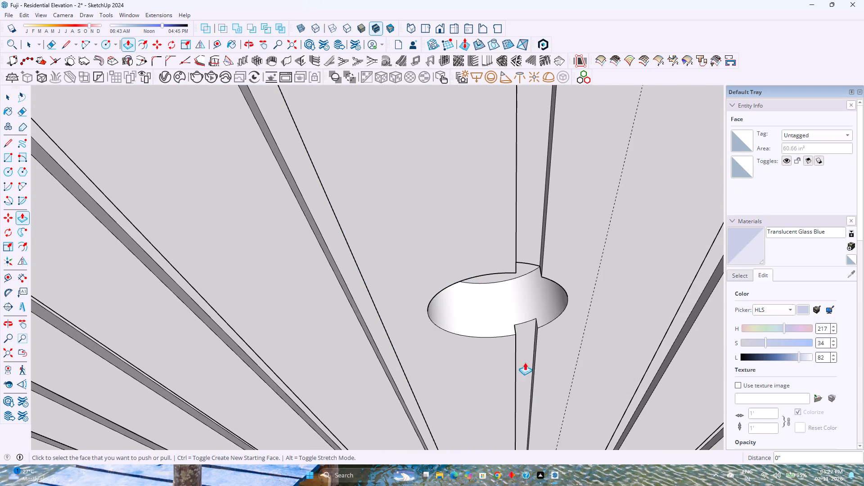
# Recess the last segment of the strip, beyond the rear downlight hole, 0.5" into the slab.
pyautogui.scroll(-20, 504, 355)
pyautogui.scroll(-4, 504, 355)
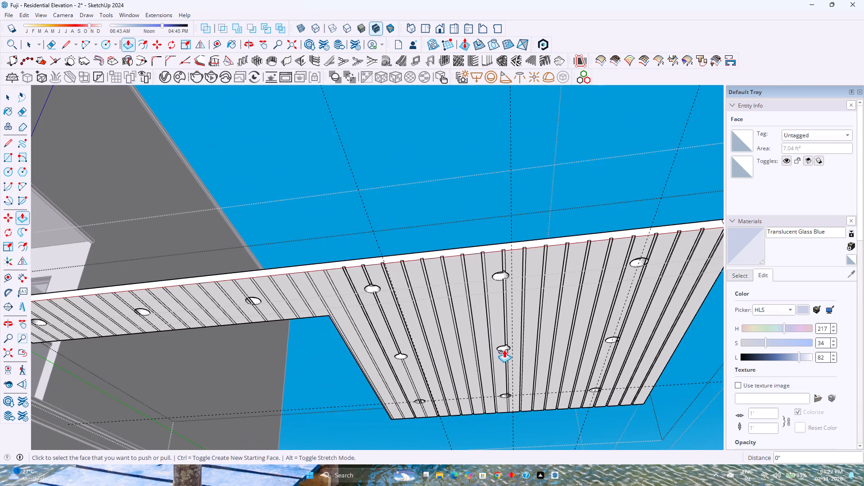
pyautogui.scroll(18, 499, 415)
pyautogui.scroll(4, 514, 391)
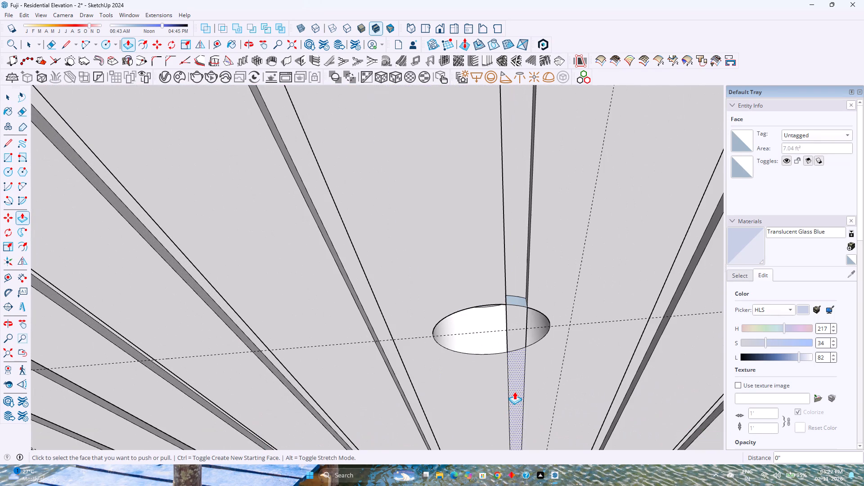
pyautogui.doubleClick(514, 391)
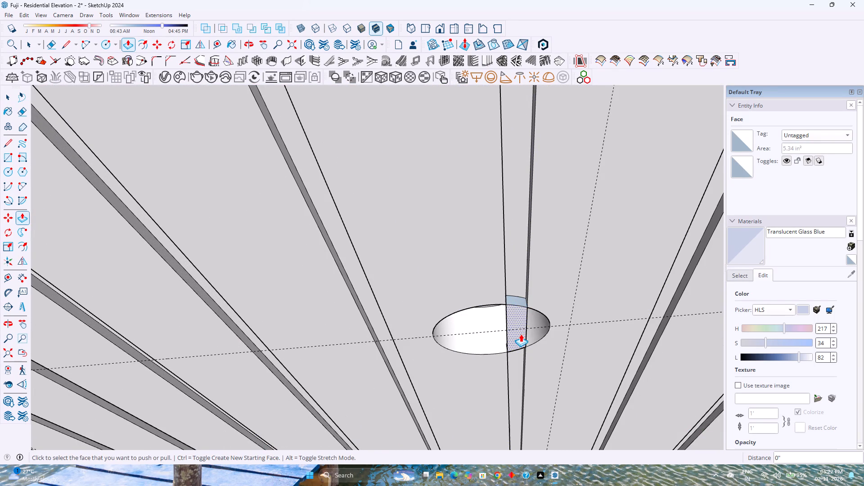
# At the rear downlight hole, erase the strip lines crossing the opening and the edges closing off both groove ends.
pyautogui.press('e')
pyautogui.moveTo(527, 327); pyautogui.dragTo(514, 325)
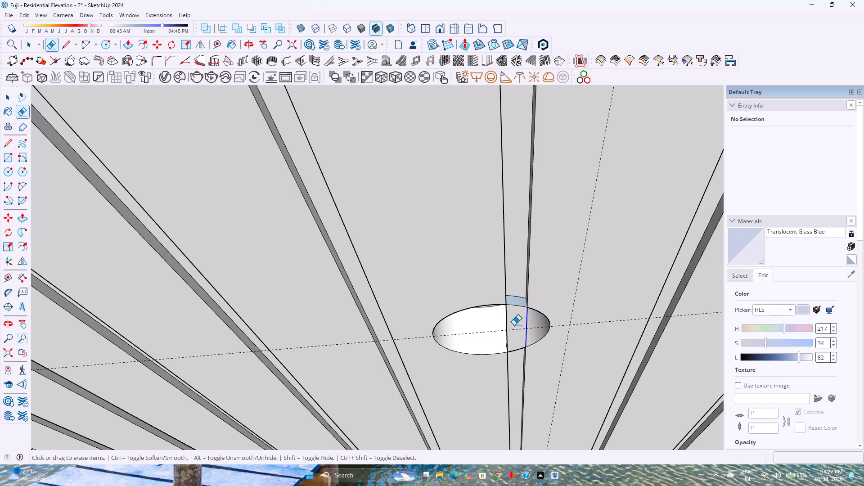
pyautogui.moveTo(514, 325); pyautogui.dragTo(505, 324)
pyautogui.click(514, 306)
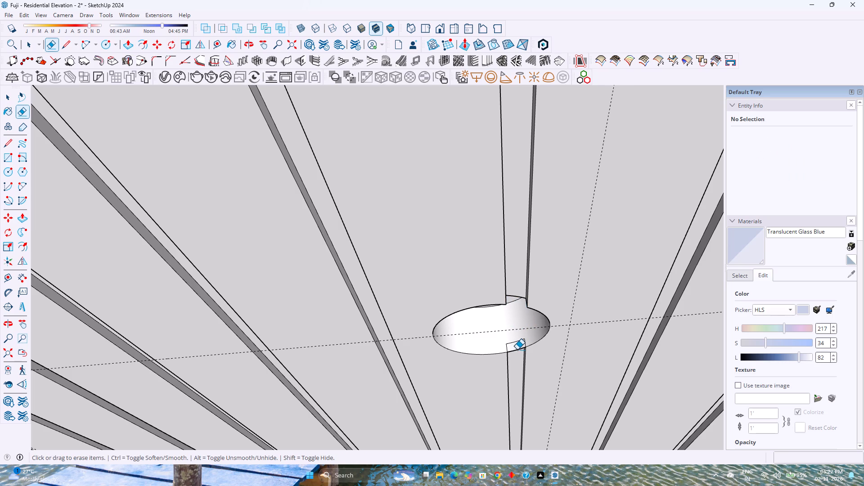
pyautogui.click(517, 350)
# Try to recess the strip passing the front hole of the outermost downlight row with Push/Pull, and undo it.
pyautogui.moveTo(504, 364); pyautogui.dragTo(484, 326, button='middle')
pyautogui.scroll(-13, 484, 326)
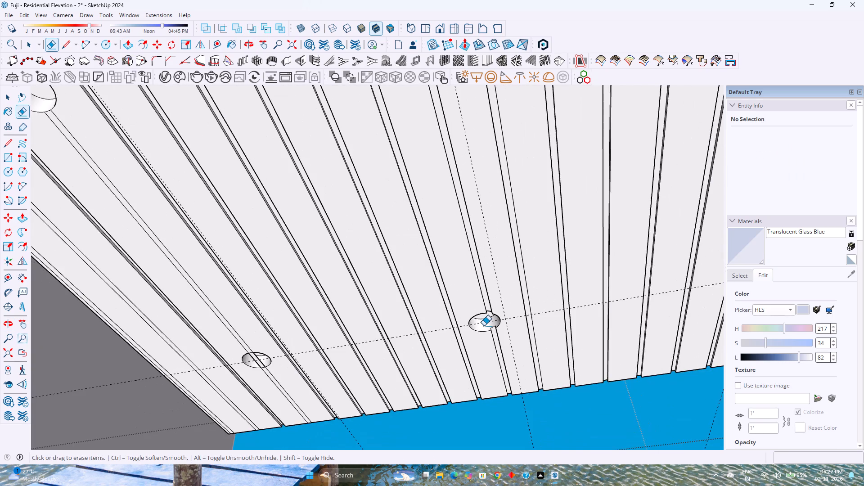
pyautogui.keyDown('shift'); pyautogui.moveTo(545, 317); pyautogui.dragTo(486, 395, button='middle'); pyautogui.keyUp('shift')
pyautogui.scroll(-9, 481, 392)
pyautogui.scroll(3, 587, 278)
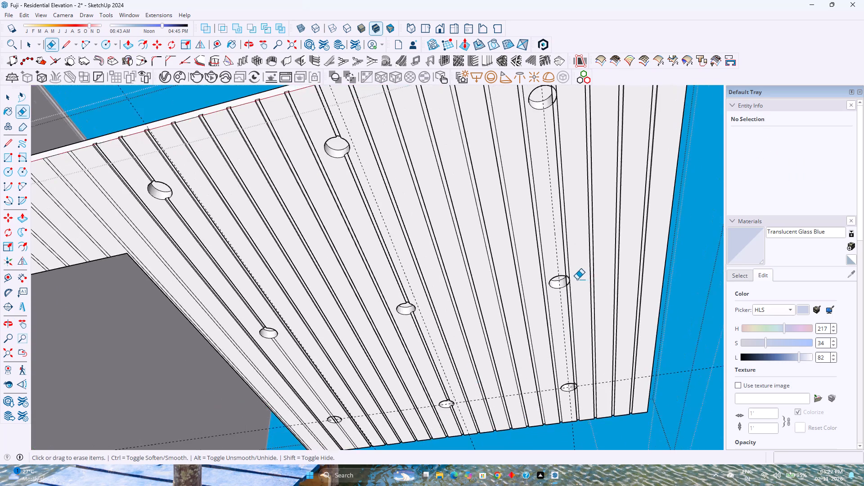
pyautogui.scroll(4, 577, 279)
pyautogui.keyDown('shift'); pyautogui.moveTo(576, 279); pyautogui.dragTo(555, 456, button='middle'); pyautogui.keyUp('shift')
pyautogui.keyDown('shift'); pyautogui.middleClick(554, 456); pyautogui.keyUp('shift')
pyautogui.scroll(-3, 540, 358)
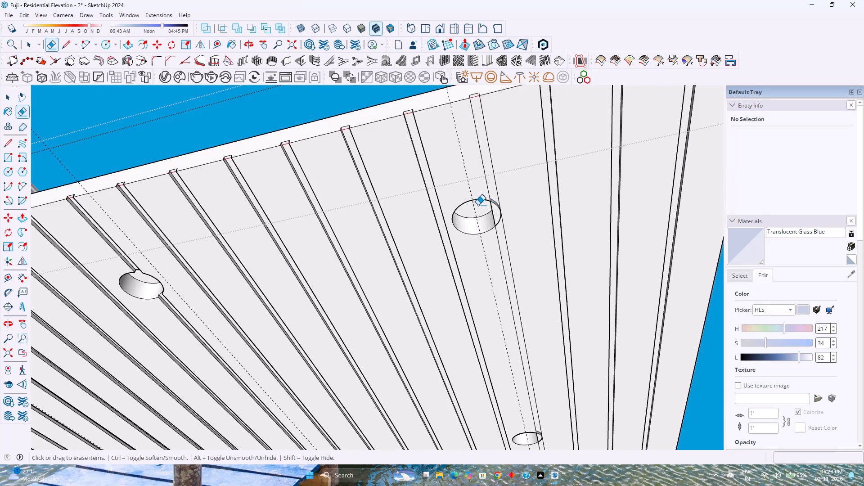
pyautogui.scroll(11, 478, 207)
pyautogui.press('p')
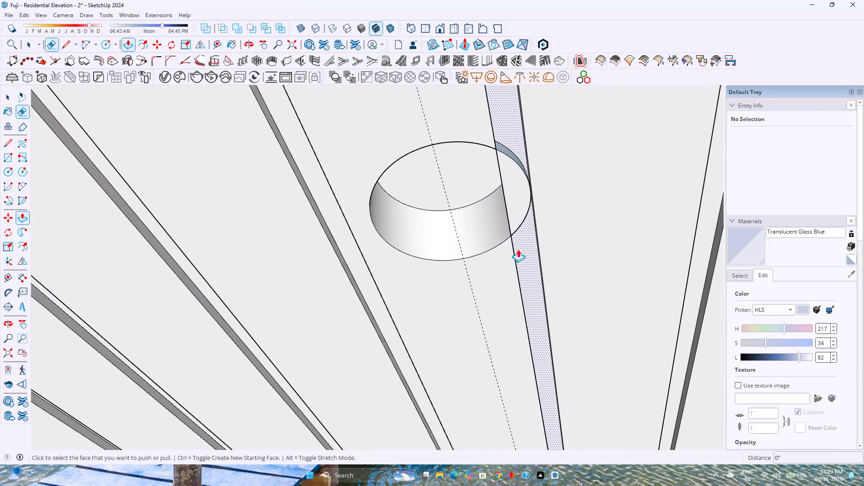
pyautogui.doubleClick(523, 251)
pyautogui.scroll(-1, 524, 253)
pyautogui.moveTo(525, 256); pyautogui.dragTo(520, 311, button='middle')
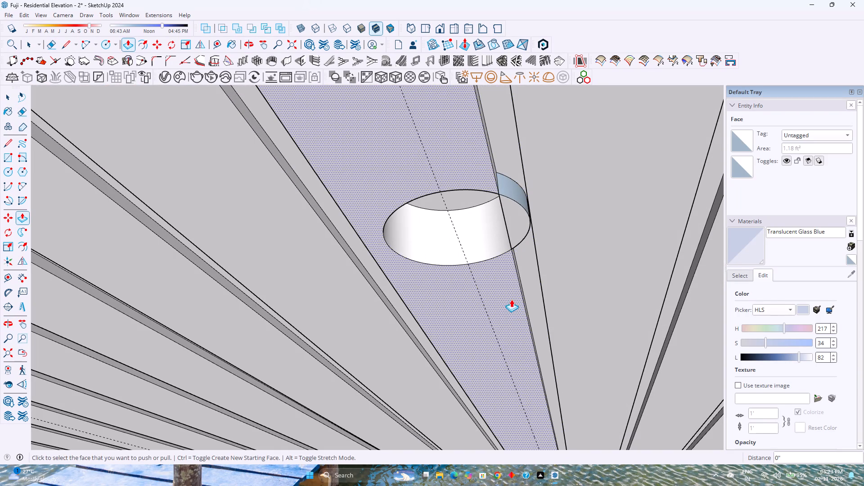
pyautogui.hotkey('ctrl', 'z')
# Erase the strip line and the groove edge crossing the middle downlight hole of the outermost row.
pyautogui.scroll(-3, 509, 297)
pyautogui.keyDown('shift'); pyautogui.moveTo(518, 313); pyautogui.dragTo(483, 252, button='middle'); pyautogui.keyUp('shift')
pyautogui.scroll(-2, 480, 235)
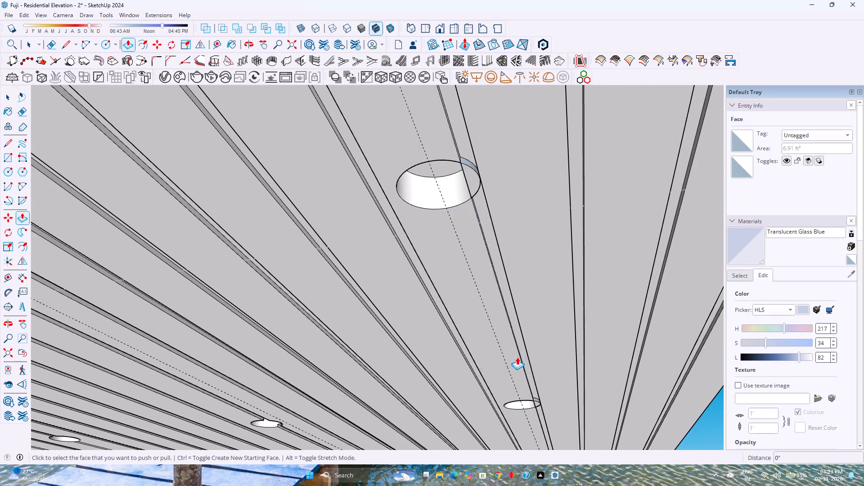
pyautogui.keyDown('shift'); pyautogui.moveTo(516, 358); pyautogui.dragTo(489, 274, button='middle'); pyautogui.keyUp('shift')
pyautogui.keyDown('shift'); pyautogui.moveTo(486, 256); pyautogui.dragTo(486, 252, button='middle'); pyautogui.keyUp('shift')
pyautogui.scroll(15, 550, 369)
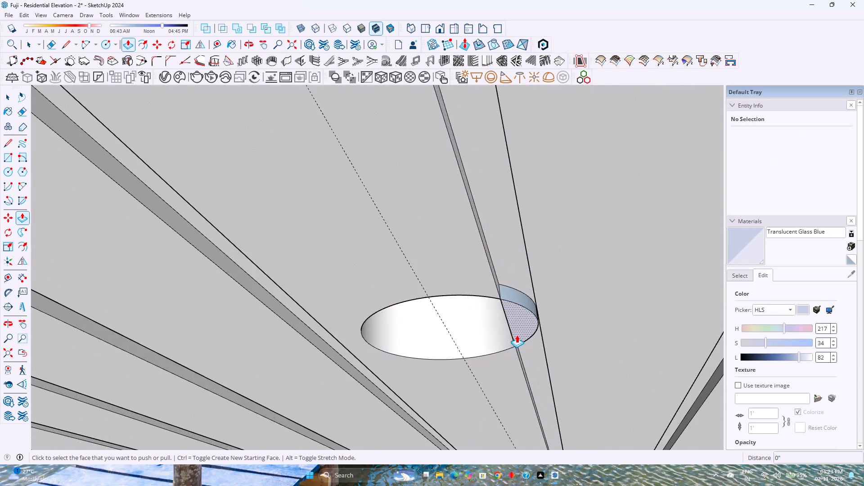
pyautogui.scroll(4, 517, 335)
pyautogui.press('e')
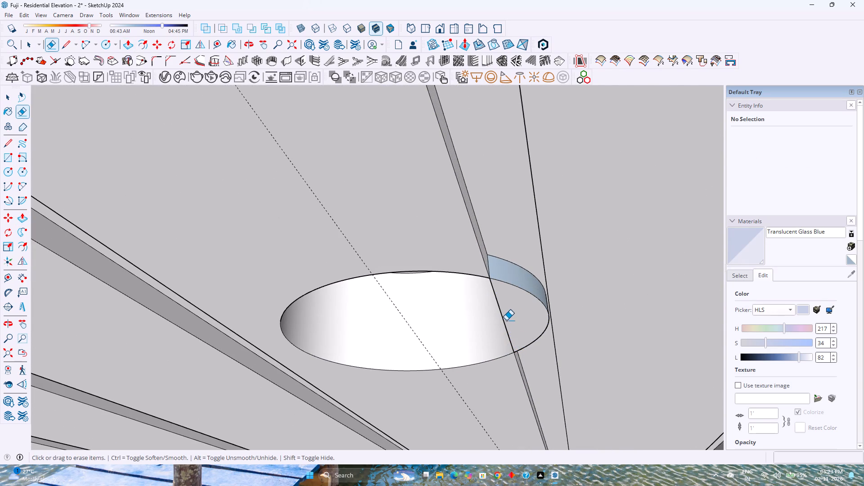
pyautogui.click(506, 320)
pyautogui.click(504, 320)
pyautogui.click(515, 287)
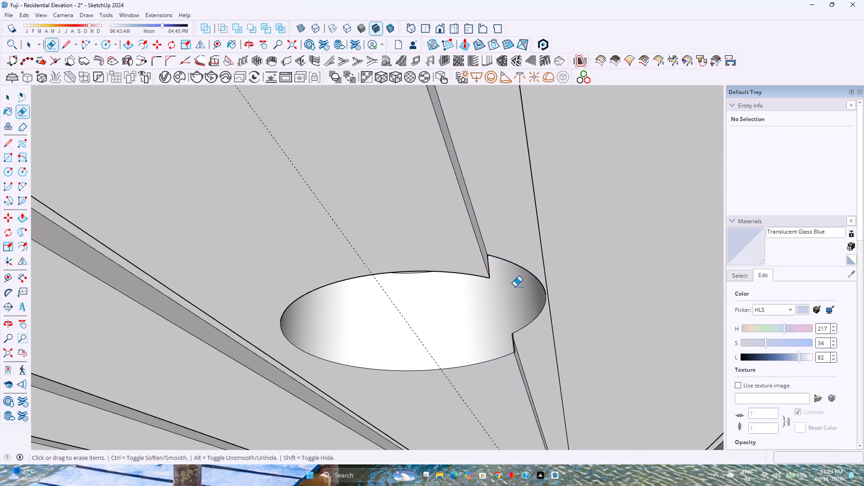
# Erase the groove edge and the strip line crossing the rear downlight hole of the outermost row.
pyautogui.scroll(-6, 515, 292)
pyautogui.moveTo(510, 316); pyautogui.dragTo(540, 287, button='middle')
pyautogui.middleClick(553, 277)
pyautogui.middleClick(559, 272)
pyautogui.middleClick(563, 269)
pyautogui.scroll(-7, 542, 288)
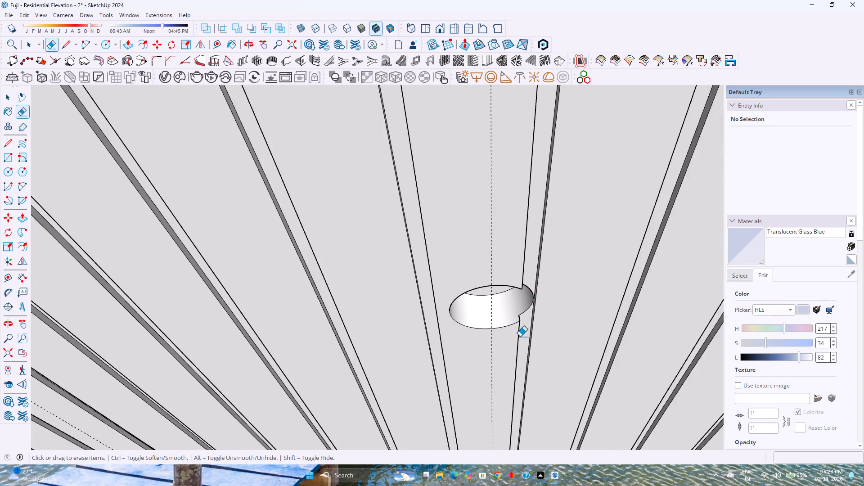
pyautogui.keyDown('shift'); pyautogui.moveTo(522, 347); pyautogui.dragTo(486, 280, button='middle'); pyautogui.keyUp('shift')
pyautogui.keyDown('shift'); pyautogui.moveTo(485, 275); pyautogui.dragTo(482, 266, button='middle'); pyautogui.keyUp('shift')
pyautogui.scroll(-6, 483, 253)
pyautogui.keyDown('shift'); pyautogui.scroll(4, 491, 417); pyautogui.keyUp('shift')
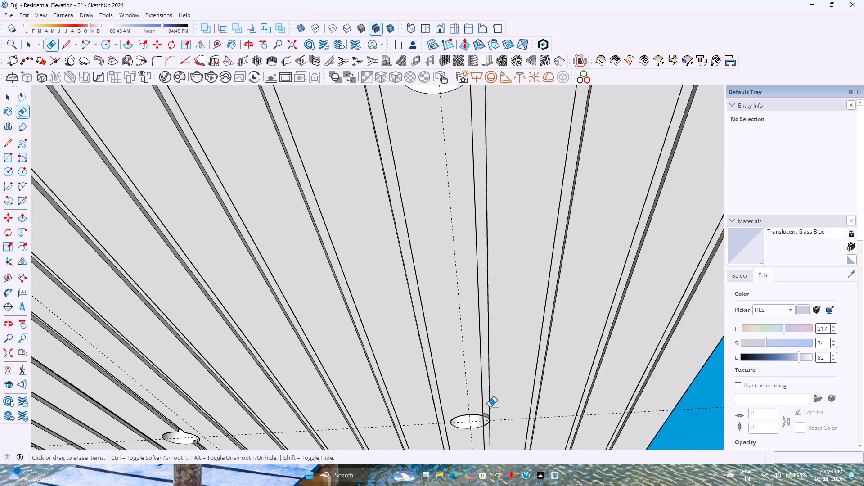
pyautogui.scroll(13, 488, 422)
pyautogui.moveTo(482, 415); pyautogui.dragTo(481, 411, button='middle')
pyautogui.moveTo(480, 410); pyautogui.dragTo(472, 378, button='middle')
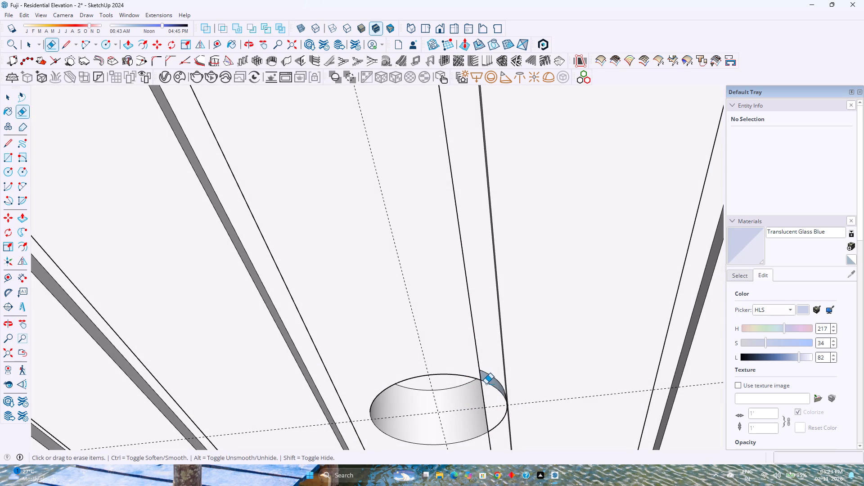
pyautogui.click(486, 384)
pyautogui.moveTo(485, 390); pyautogui.dragTo(451, 427, button='middle')
pyautogui.click(484, 396)
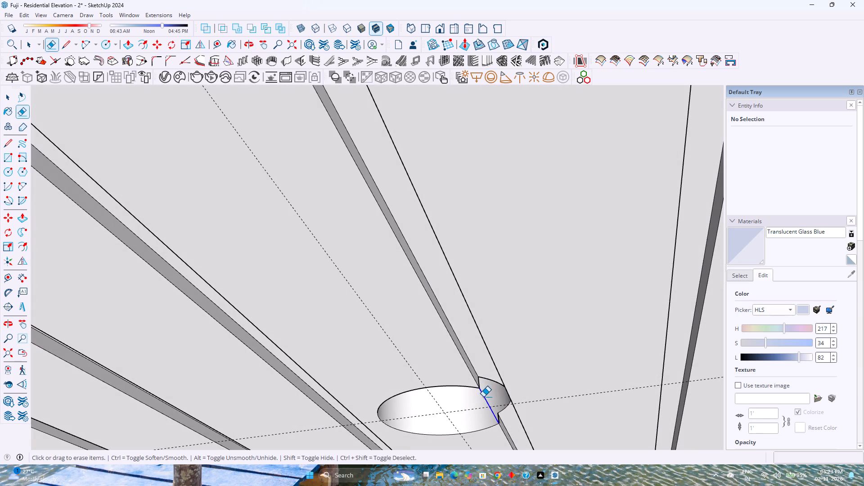
# Erase the strip line and the groove edge crossing the front downlight hole of the outermost row.
pyautogui.scroll(-12, 483, 397)
pyautogui.keyDown('shift'); pyautogui.moveTo(464, 348); pyautogui.dragTo(519, 321, button='middle'); pyautogui.keyUp('shift')
pyautogui.scroll(-6, 533, 321)
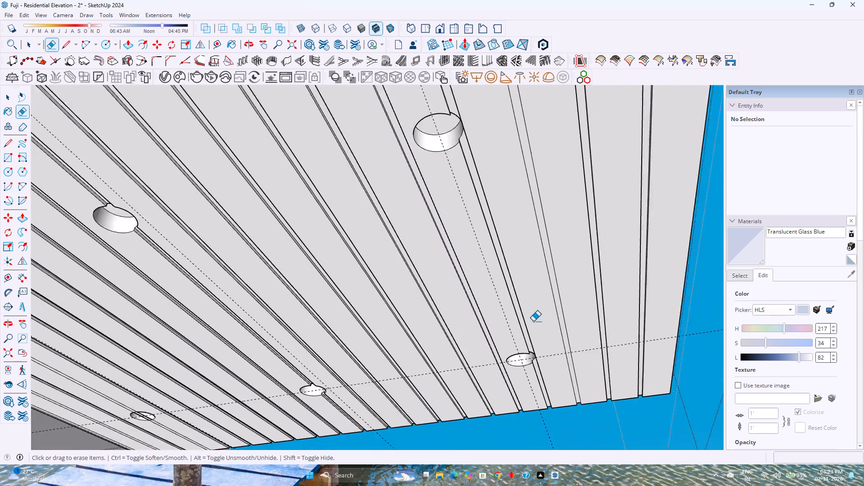
pyautogui.scroll(-2, 533, 321)
pyautogui.keyDown('shift'); pyautogui.moveTo(542, 265); pyautogui.dragTo(576, 412, button='middle'); pyautogui.keyUp('shift')
pyautogui.keyDown('shift'); pyautogui.middleClick(575, 414); pyautogui.keyUp('shift')
pyautogui.scroll(-4, 501, 306)
pyautogui.scroll(3, 443, 164)
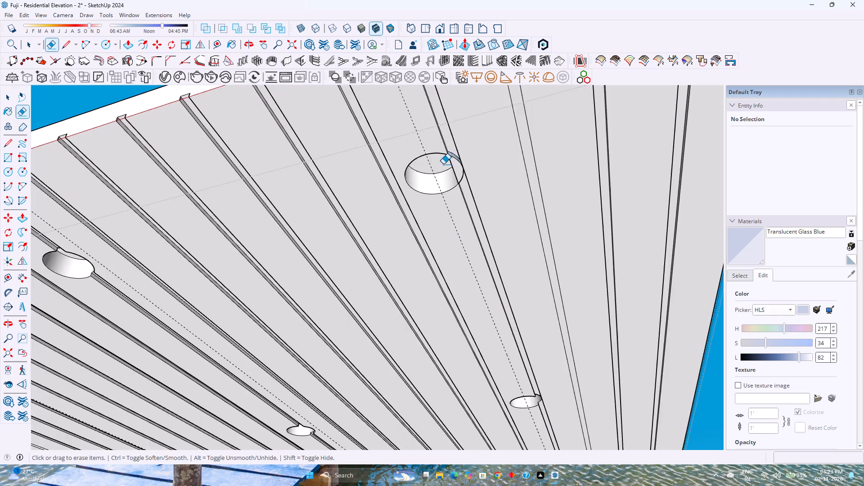
pyautogui.scroll(7, 443, 164)
pyautogui.click(450, 158)
pyautogui.click(454, 153)
# Erase the strip lines crossing the downlight hole in the narrow slab arm nearest the inner corner.
pyautogui.scroll(-9, 457, 203)
pyautogui.moveTo(411, 238); pyautogui.dragTo(529, 223, button='middle')
pyautogui.scroll(-9, 531, 223)
pyautogui.keyDown('shift'); pyautogui.moveTo(413, 261); pyautogui.dragTo(583, 262, button='middle'); pyautogui.keyUp('shift')
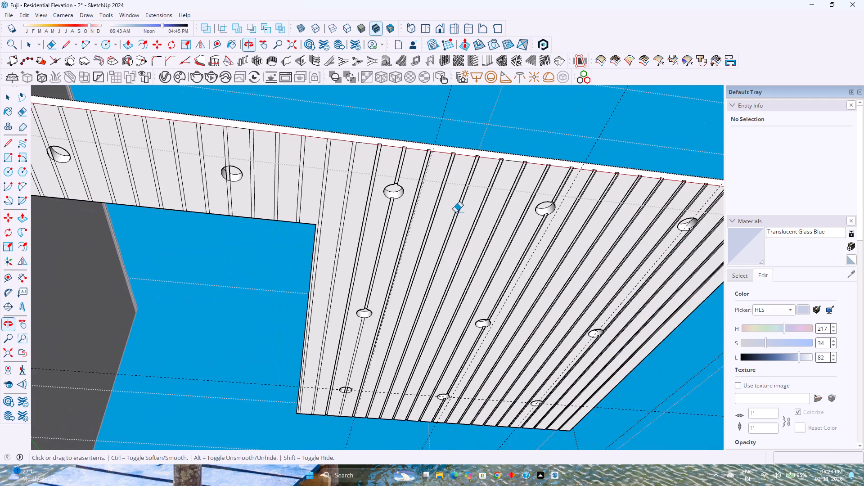
pyautogui.scroll(2, 306, 211)
pyautogui.keyDown('shift'); pyautogui.moveTo(272, 203); pyautogui.dragTo(455, 266, button='middle'); pyautogui.keyUp('shift')
pyautogui.scroll(1, 416, 253)
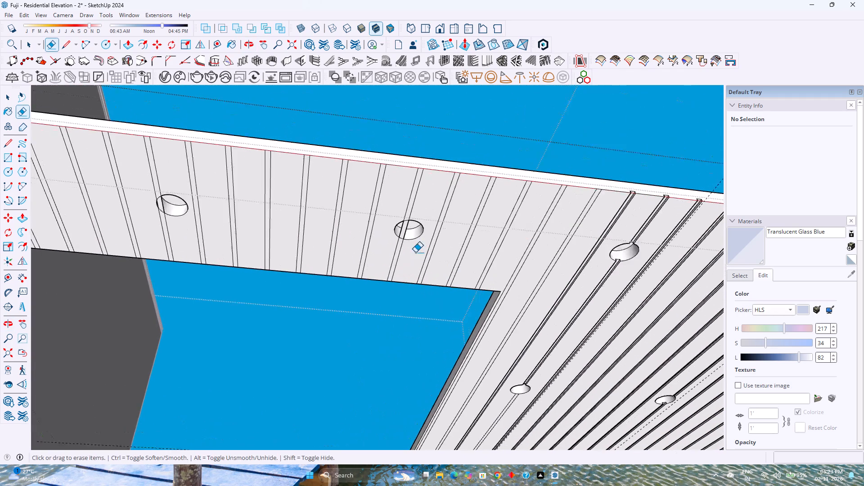
pyautogui.scroll(2, 415, 252)
pyautogui.moveTo(405, 229); pyautogui.dragTo(400, 224)
# Erase one of the two strip lines crossing the middle downlight hole in the narrow slab arm, keeping the other line.
pyautogui.scroll(-4, 378, 278)
pyautogui.keyDown('shift'); pyautogui.moveTo(378, 278); pyautogui.dragTo(459, 266, button='middle'); pyautogui.keyUp('shift')
pyautogui.keyDown('shift'); pyautogui.moveTo(463, 269); pyautogui.dragTo(470, 274, button='middle'); pyautogui.keyUp('shift')
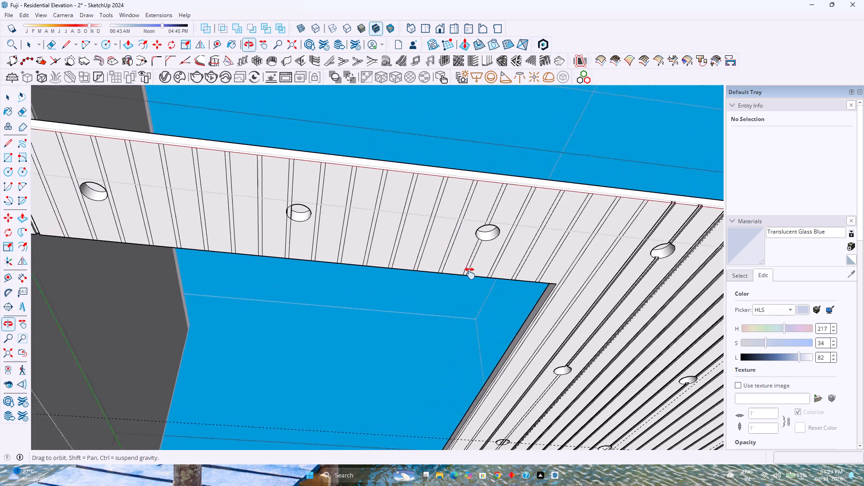
pyautogui.keyDown('shift'); pyautogui.moveTo(470, 274); pyautogui.dragTo(496, 305, button='middle'); pyautogui.keyUp('shift')
pyautogui.scroll(16, 318, 258)
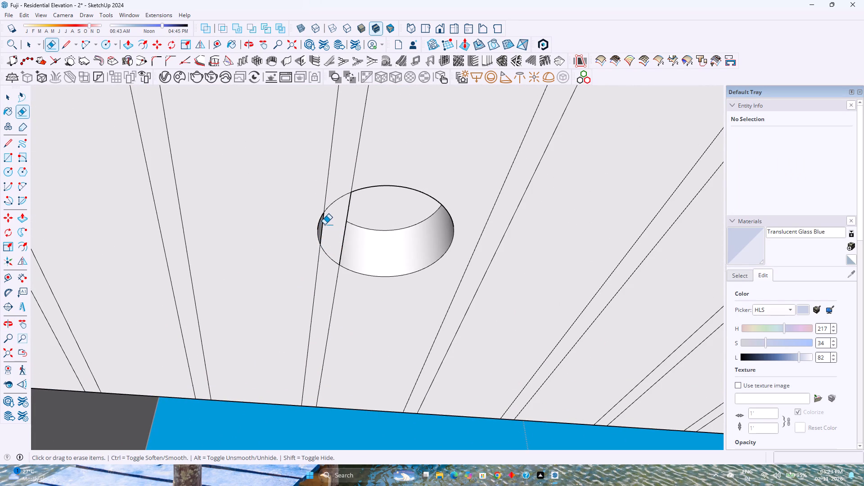
pyautogui.click(323, 225)
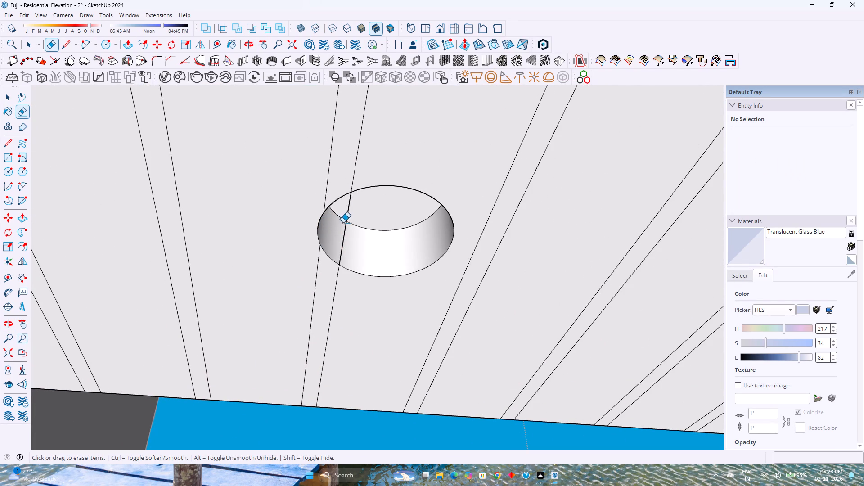
pyautogui.click(346, 221)
pyautogui.scroll(-3, 349, 225)
pyautogui.hotkey('ctrl', 'z')
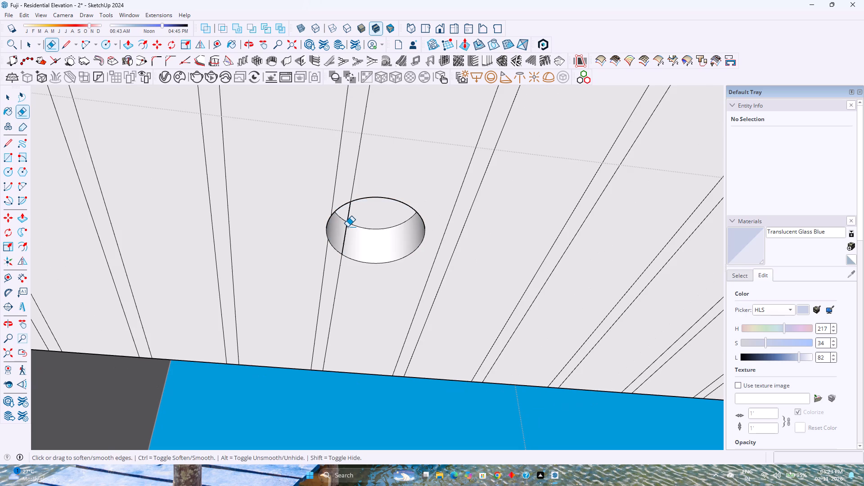
# Recess both strip segments at the narrow arm's middle downlight hole with the previous Push/Pull depth and erase the groove edge crossing the hole.
pyautogui.press('p')
pyautogui.doubleClick(346, 178)
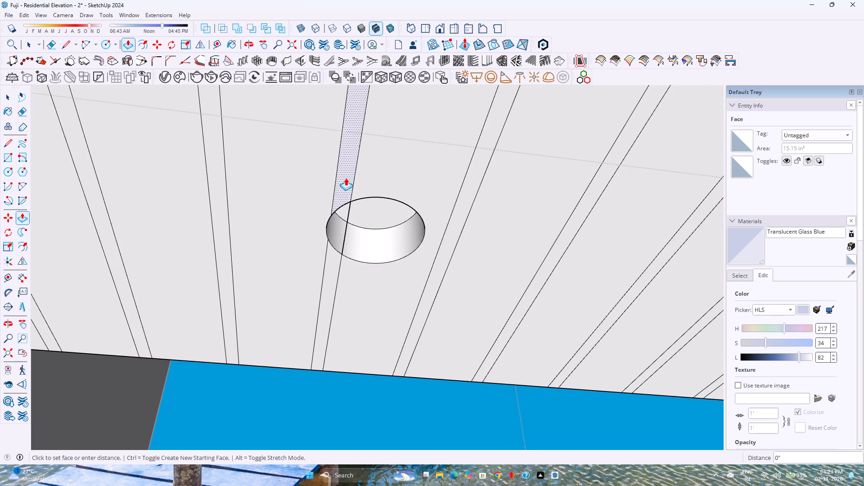
pyautogui.doubleClick(332, 270)
pyautogui.scroll(3, 348, 246)
pyautogui.moveTo(348, 246); pyautogui.dragTo(266, 326, button='middle')
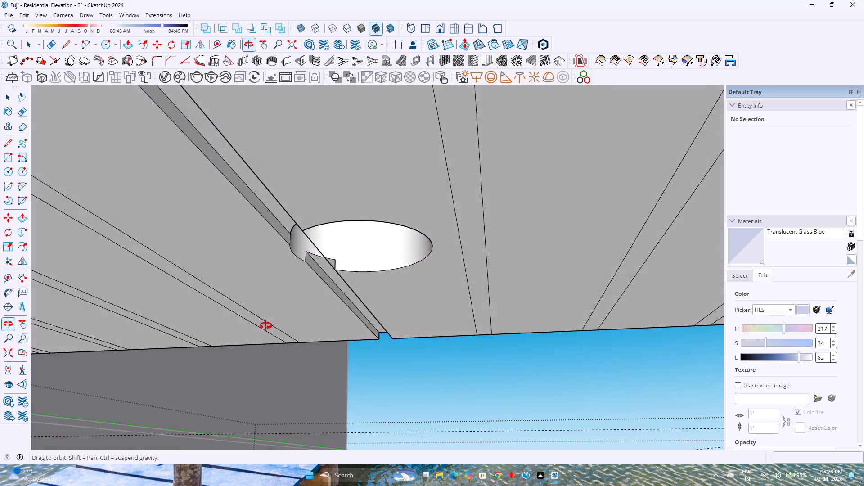
pyautogui.moveTo(266, 326); pyautogui.dragTo(267, 325, button='middle')
pyautogui.middleClick(267, 325)
pyautogui.moveTo(285, 317); pyautogui.dragTo(297, 311, button='middle')
pyautogui.press('e')
pyautogui.click(337, 242)
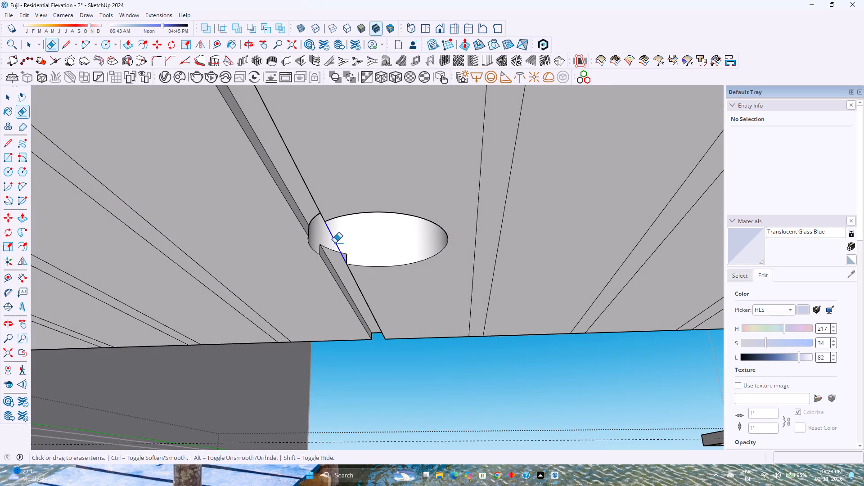
# Recess the strip segments on both sides of the front downlight hole in the main slab row nearest the inner opening, using the same depth.
pyautogui.scroll(-9, 335, 243)
pyautogui.keyDown('shift'); pyautogui.moveTo(315, 260); pyautogui.dragTo(518, 270, button='middle'); pyautogui.keyUp('shift')
pyautogui.keyDown('shift'); pyautogui.middleClick(519, 270); pyautogui.keyUp('shift')
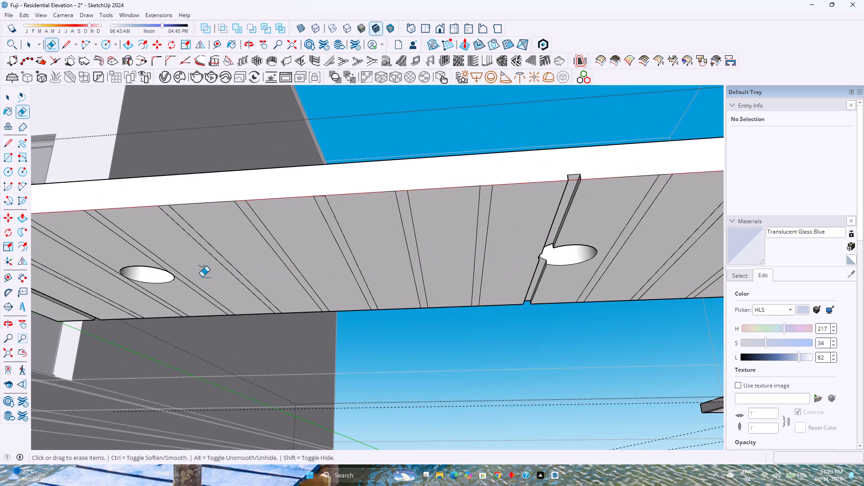
pyautogui.keyDown('shift'); pyautogui.moveTo(193, 276); pyautogui.dragTo(348, 254, button='middle'); pyautogui.keyUp('shift')
pyautogui.keyDown('shift'); pyautogui.middleClick(370, 253); pyautogui.keyUp('shift')
pyautogui.scroll(-11, 341, 261)
pyautogui.keyDown('shift'); pyautogui.moveTo(441, 298); pyautogui.dragTo(329, 273, button='middle'); pyautogui.keyUp('shift')
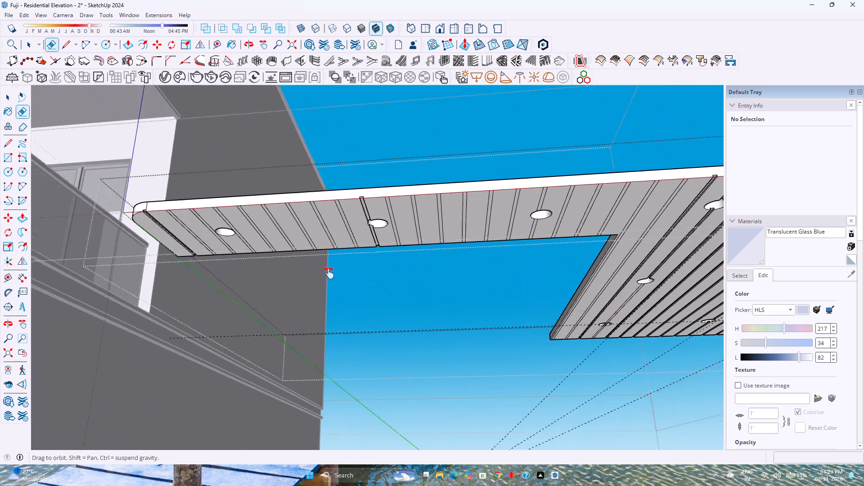
pyautogui.keyDown('shift'); pyautogui.moveTo(329, 273); pyautogui.dragTo(321, 273, button='middle'); pyautogui.keyUp('shift')
pyautogui.keyDown('shift'); pyautogui.middleClick(321, 273); pyautogui.keyUp('shift')
pyautogui.scroll(-5, 316, 273)
pyautogui.scroll(15, 425, 284)
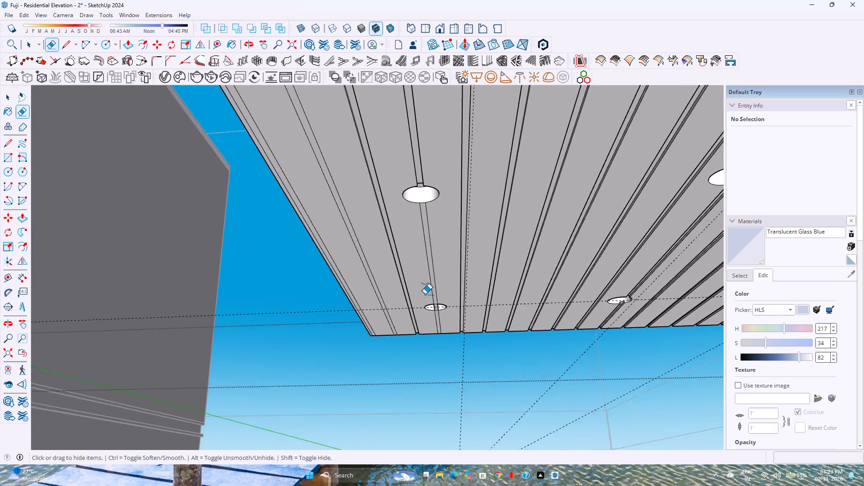
pyautogui.scroll(11, 425, 294)
pyautogui.moveTo(441, 326); pyautogui.dragTo(439, 280, button='middle')
pyautogui.middleClick(439, 280)
pyautogui.scroll(5, 437, 248)
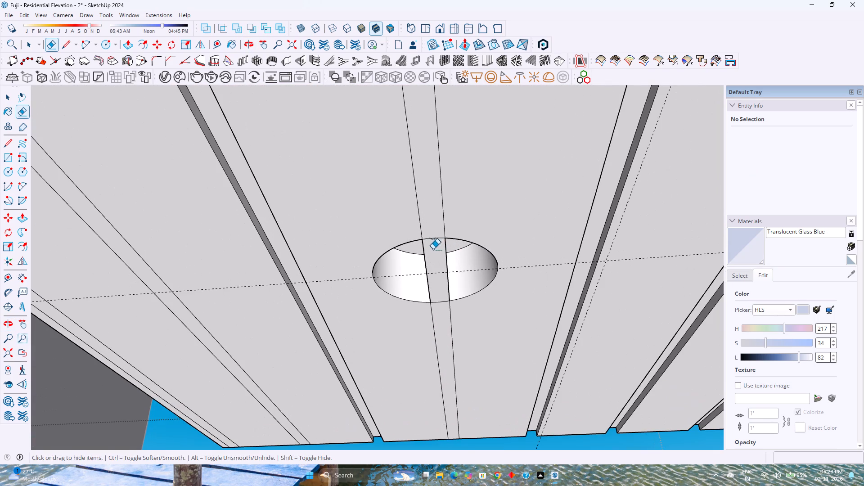
pyautogui.press('p')
pyautogui.doubleClick(434, 229)
pyautogui.doubleClick(437, 314)
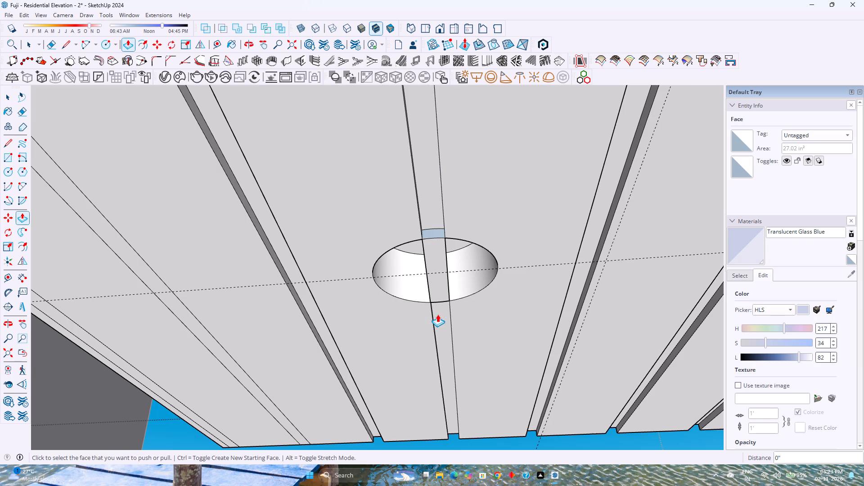
# Erase the strip lines crossing that front downlight hole and the rim edges closing the groove on both sides of it.
pyautogui.press('e')
pyautogui.moveTo(450, 282); pyautogui.dragTo(429, 281)
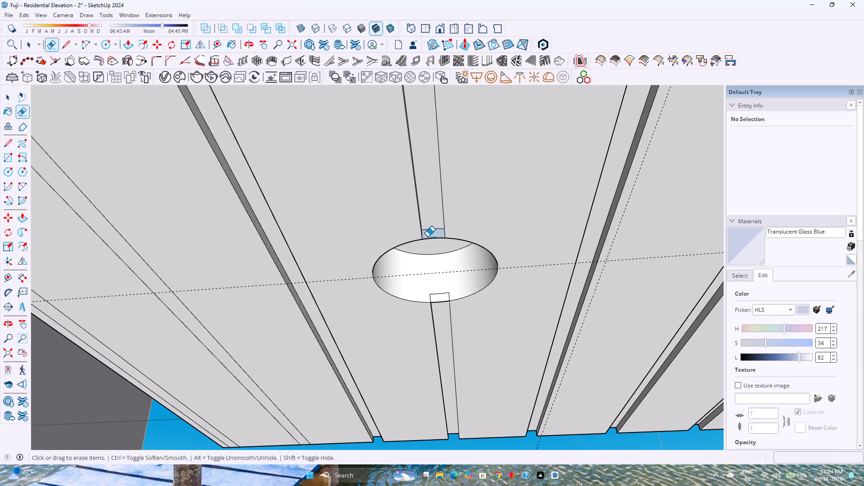
pyautogui.click(427, 237)
pyautogui.click(440, 304)
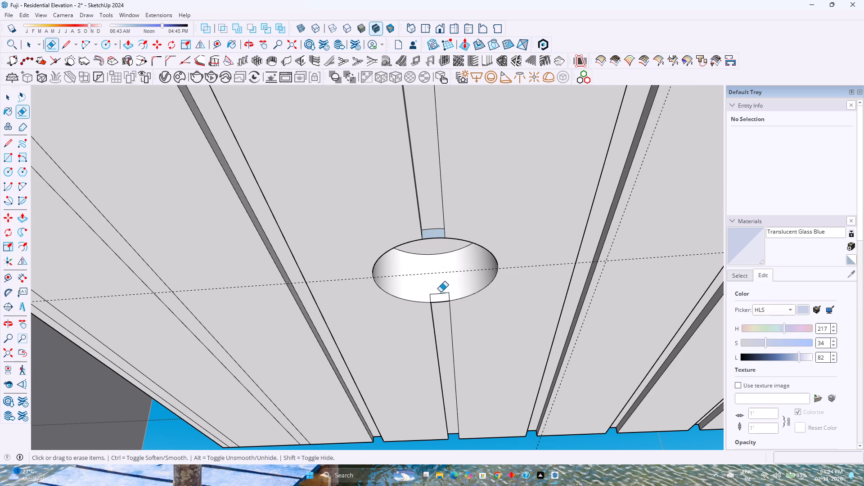
pyautogui.click(443, 301)
pyautogui.click(436, 237)
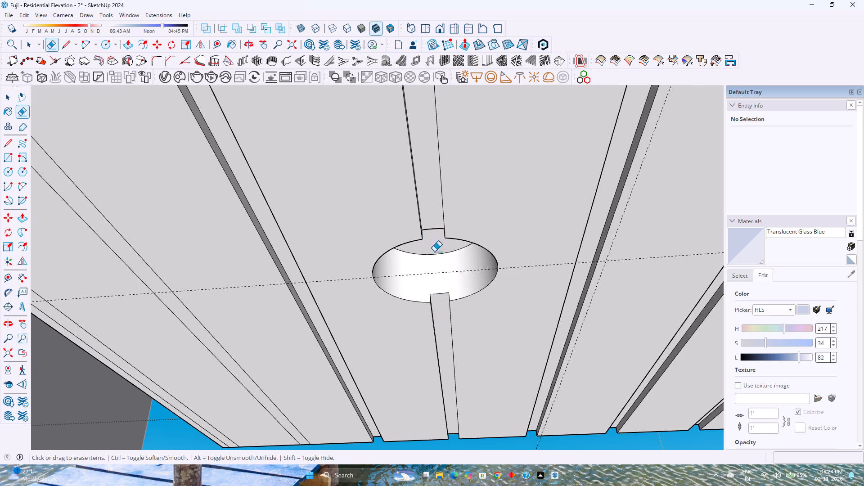
pyautogui.scroll(-5, 436, 268)
pyautogui.press('space')
# Recess the two remaining full-length strips beside the inner opening and the first two short strips of the narrow arm to the same depth.
pyautogui.scroll(-11, 438, 275)
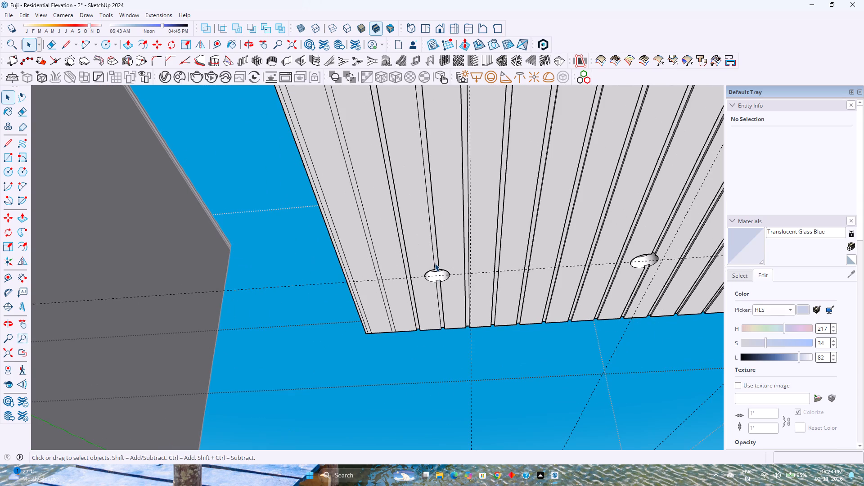
pyautogui.scroll(-11, 435, 263)
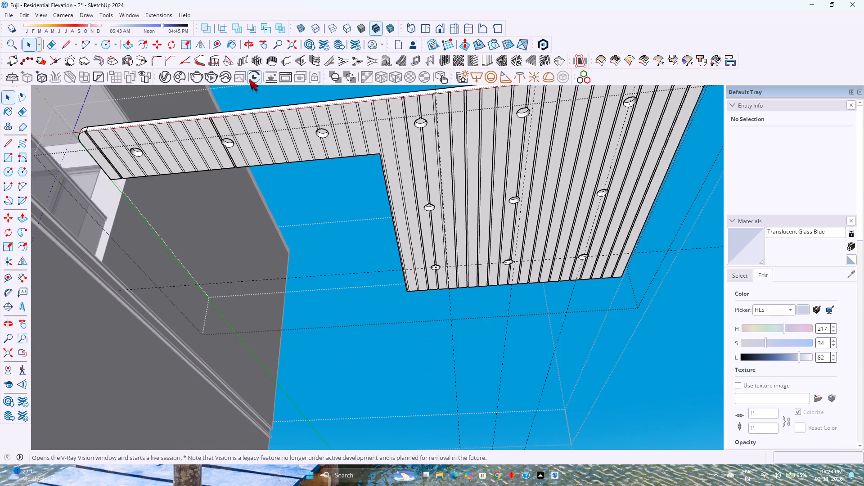
pyautogui.click(128, 45)
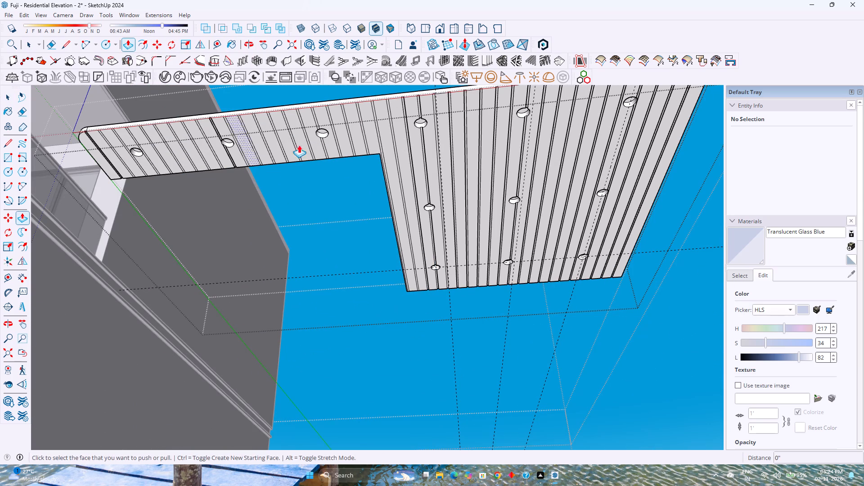
pyautogui.scroll(5, 400, 120)
pyautogui.scroll(-3, 394, 121)
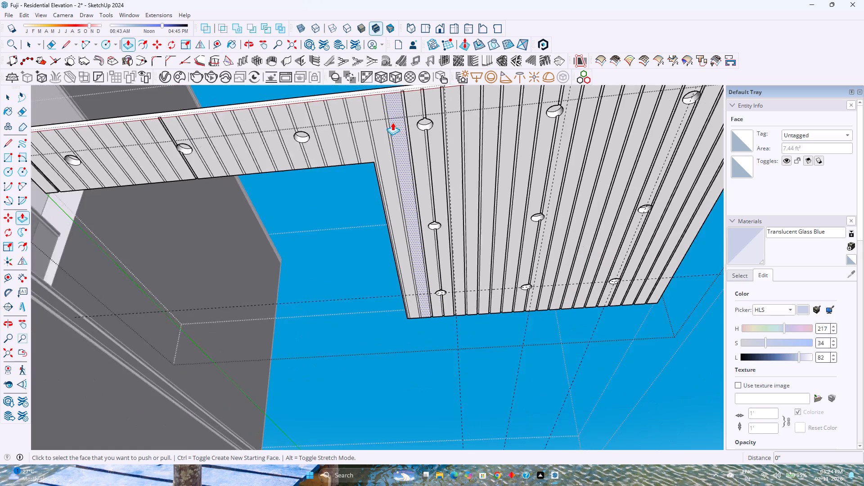
pyautogui.scroll(16, 392, 122)
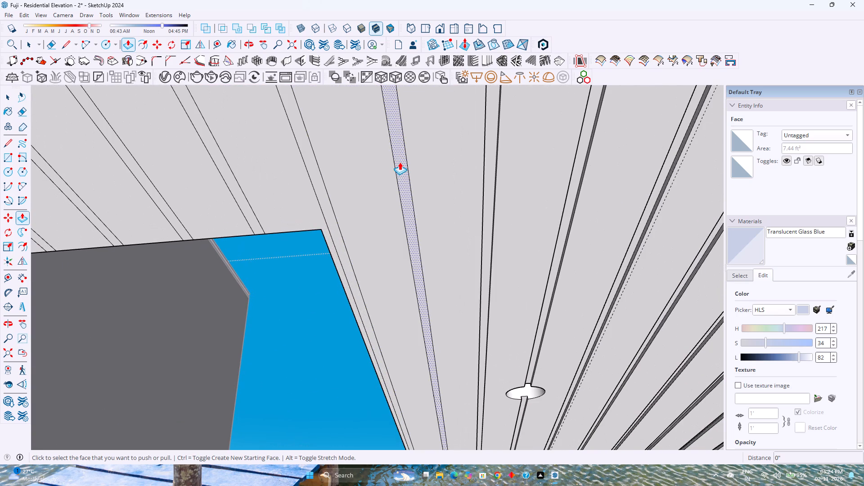
pyautogui.doubleClick(400, 162)
pyautogui.doubleClick(316, 174)
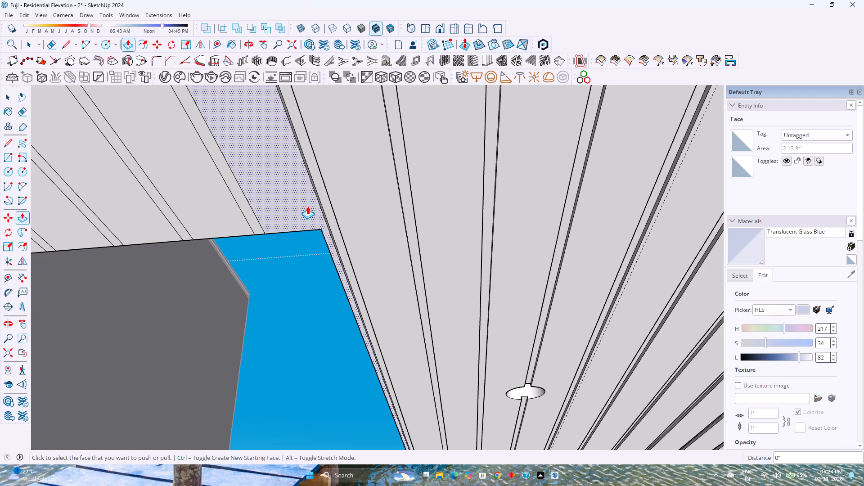
pyautogui.scroll(-6, 305, 200)
pyautogui.keyDown('shift'); pyautogui.moveTo(302, 201); pyautogui.dragTo(405, 337, button='middle'); pyautogui.keyUp('shift')
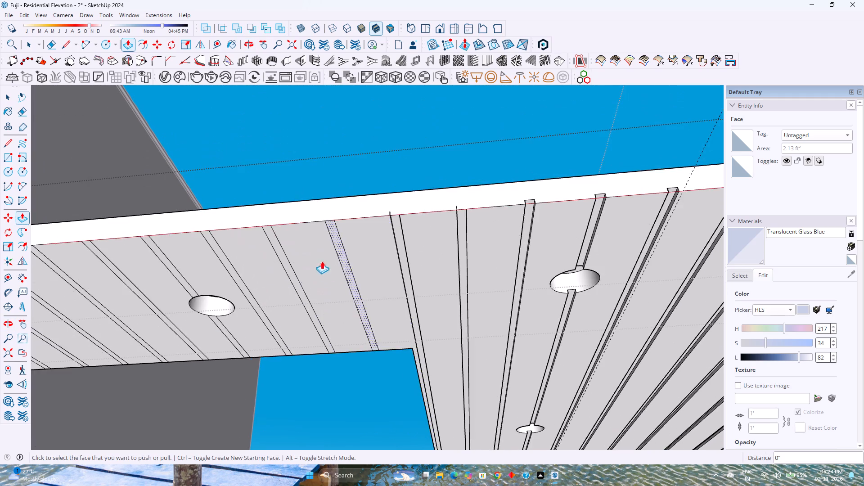
pyautogui.scroll(2, 321, 255)
pyautogui.doubleClick(341, 237)
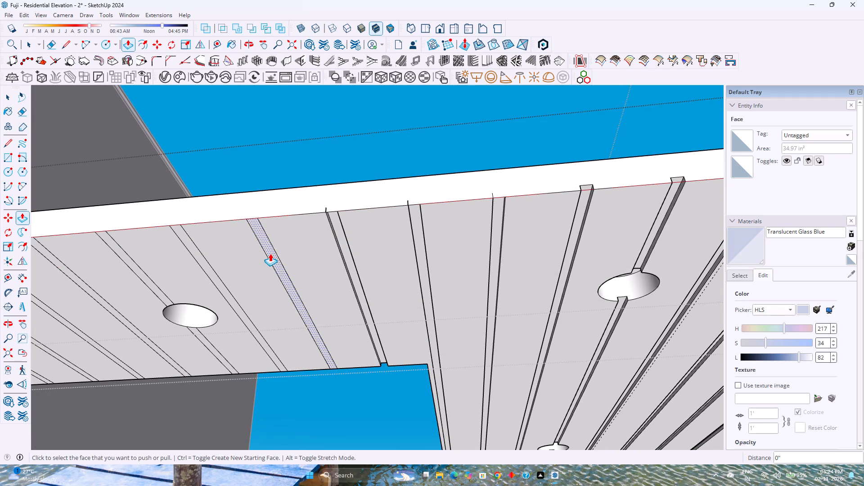
pyautogui.doubleClick(270, 253)
# Push back the tiny face closing the outer-edge end of the first newly recessed full-length groove, so the groove cuts through the slab's edge.
pyautogui.keyDown('shift'); pyautogui.moveTo(275, 252); pyautogui.dragTo(319, 257, button='middle'); pyautogui.keyUp('shift')
pyautogui.scroll(5, 475, 202)
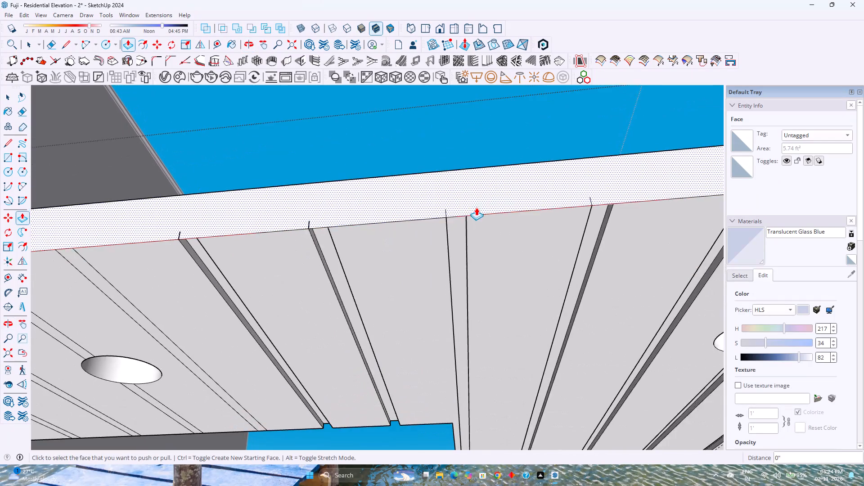
pyautogui.scroll(2, 476, 207)
pyautogui.moveTo(481, 235); pyautogui.dragTo(437, 189, button='middle')
pyautogui.scroll(-5, 440, 189)
pyautogui.keyDown('shift'); pyautogui.moveTo(523, 190); pyautogui.dragTo(333, 300, button='middle'); pyautogui.keyUp('shift')
pyautogui.keyDown('shift'); pyautogui.middleClick(333, 300); pyautogui.keyUp('shift')
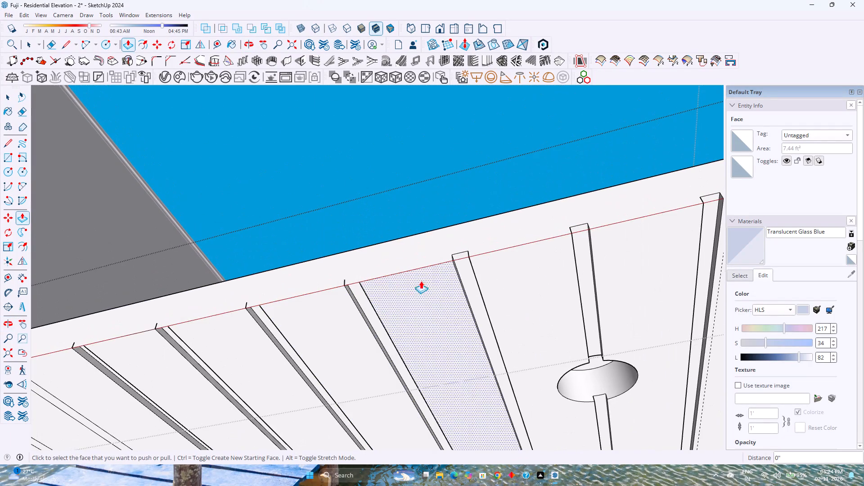
pyautogui.scroll(8, 349, 283)
pyautogui.moveTo(355, 286); pyautogui.dragTo(374, 243, button='middle')
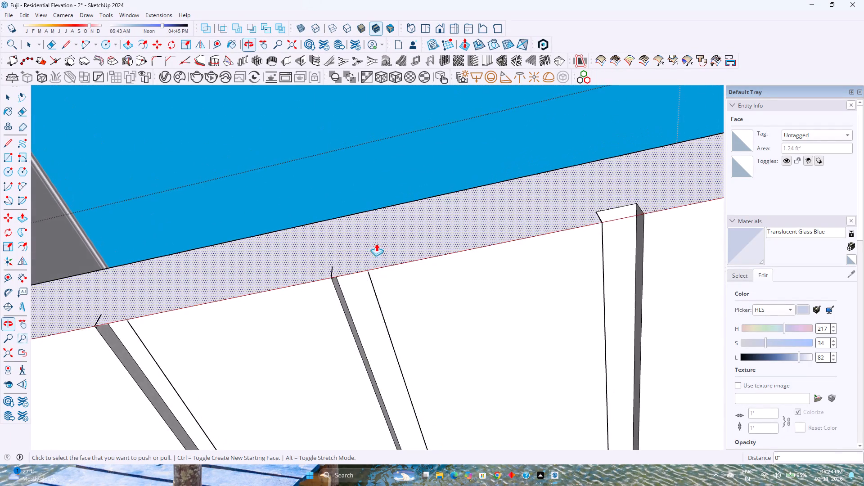
pyautogui.scroll(7, 364, 271)
pyautogui.doubleClick(360, 273)
# Push back the tiny face closing the outer-edge end of the full-length groove along the inner opening.
pyautogui.scroll(-4, 360, 273)
pyautogui.keyDown('shift'); pyautogui.moveTo(315, 279); pyautogui.dragTo(547, 264, button='middle'); pyautogui.keyUp('shift')
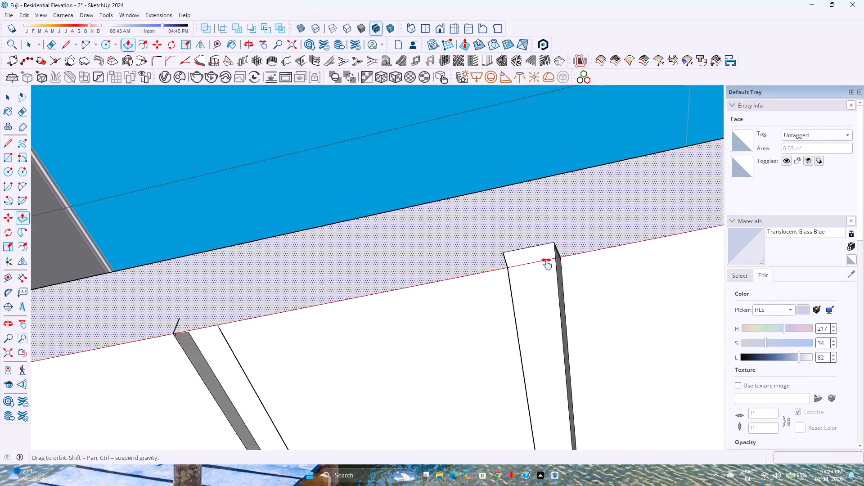
pyautogui.keyDown('shift'); pyautogui.moveTo(547, 264); pyautogui.dragTo(552, 264, button='middle'); pyautogui.keyUp('shift')
pyautogui.doubleClick(257, 323)
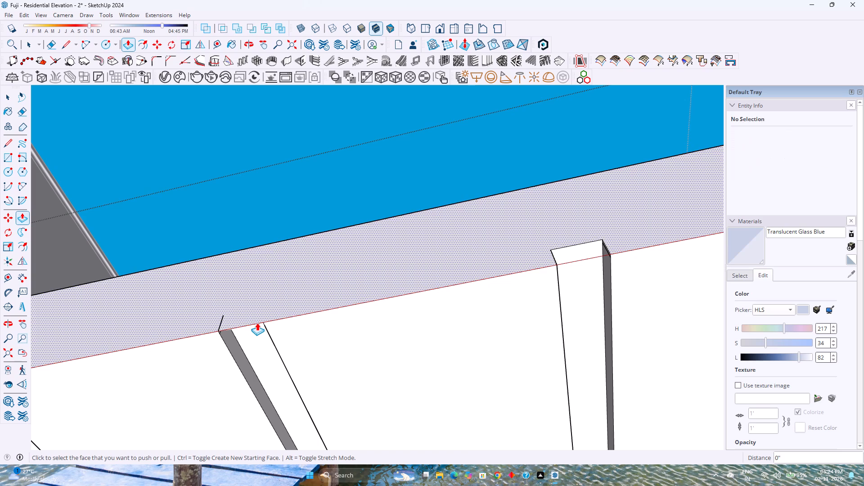
pyautogui.hotkey('ctrl', 'z')
pyautogui.doubleClick(256, 325)
# Push back the tiny faces closing the outer-edge ends of the narrow arm's first two grooves from the inner corner.
pyautogui.keyDown('shift'); pyautogui.moveTo(256, 325); pyautogui.dragTo(331, 286, button='middle'); pyautogui.keyUp('shift')
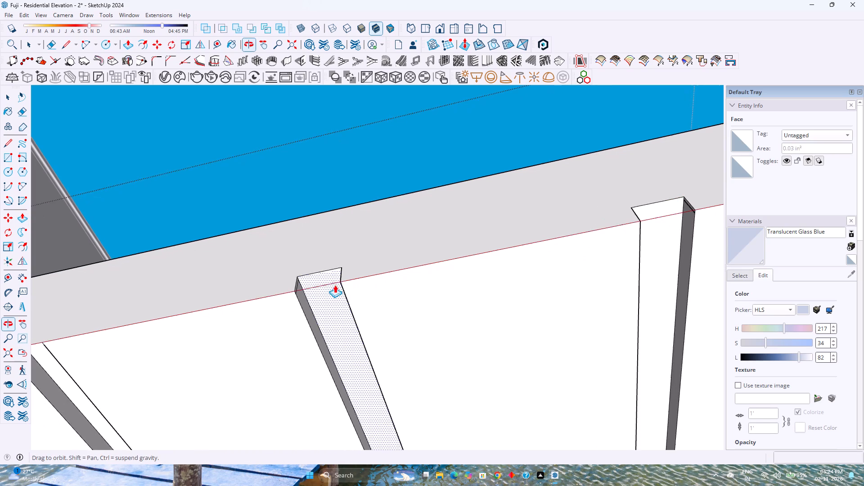
pyautogui.scroll(-5, 297, 299)
pyautogui.keyDown('shift'); pyautogui.moveTo(256, 305); pyautogui.dragTo(417, 268, button='middle'); pyautogui.keyUp('shift')
pyautogui.keyDown('shift'); pyautogui.middleClick(417, 268); pyautogui.keyUp('shift')
pyautogui.scroll(4, 205, 292)
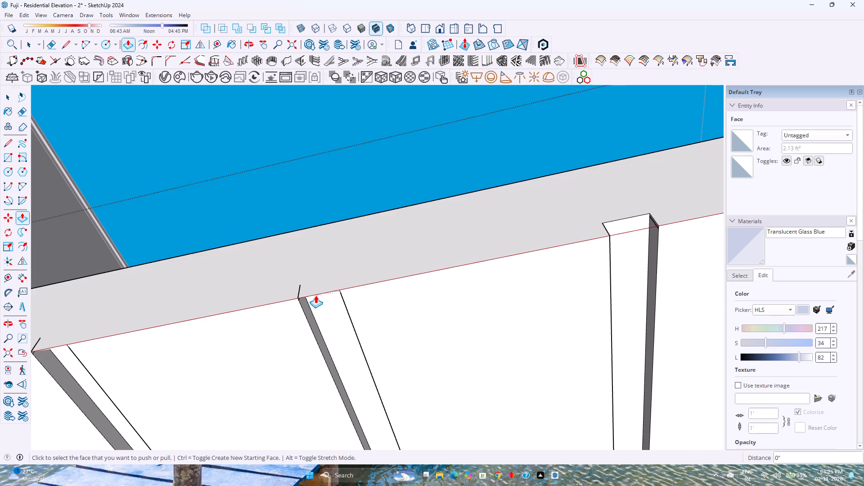
pyautogui.doubleClick(328, 293)
pyautogui.keyDown('shift'); pyautogui.moveTo(317, 295); pyautogui.dragTo(522, 280, button='middle'); pyautogui.keyUp('shift')
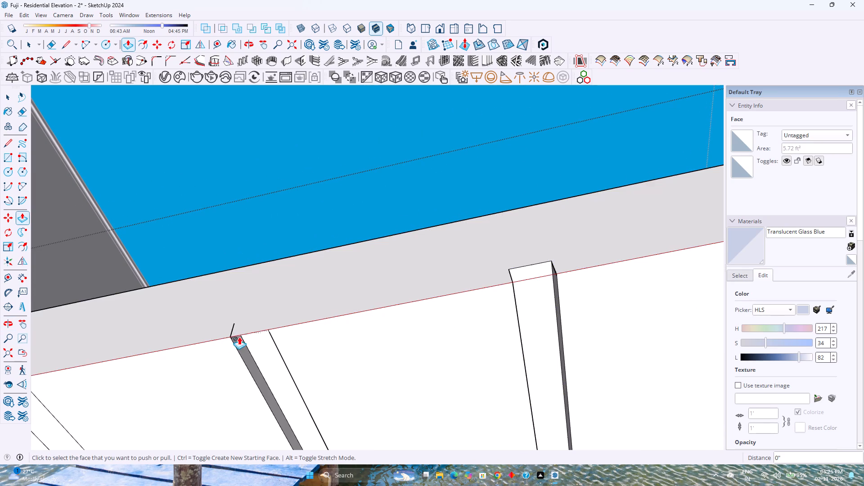
pyautogui.scroll(4, 260, 332)
pyautogui.doubleClick(260, 332)
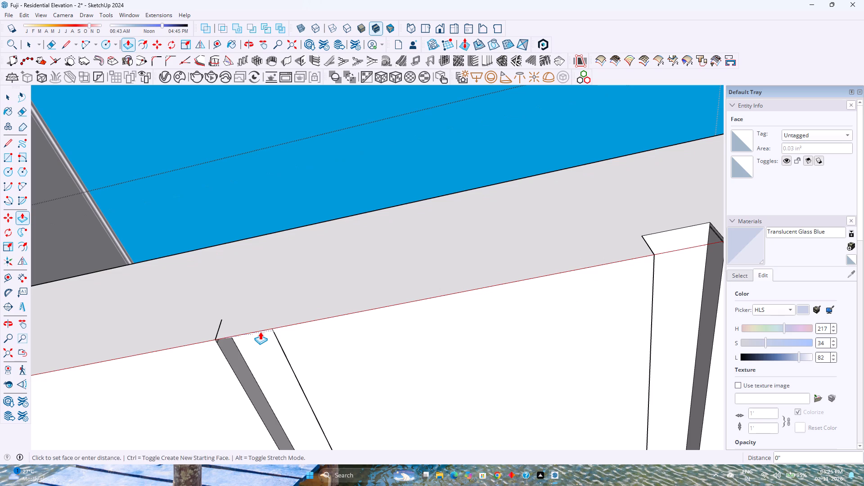
# Recess the next four ceiling strips of the narrow arm to the same depth, working towards the slab's rounded corner.
pyautogui.scroll(-4, 257, 330)
pyautogui.keyDown('shift'); pyautogui.moveTo(178, 328); pyautogui.dragTo(462, 274, button='middle'); pyautogui.keyUp('shift')
pyautogui.doubleClick(292, 334)
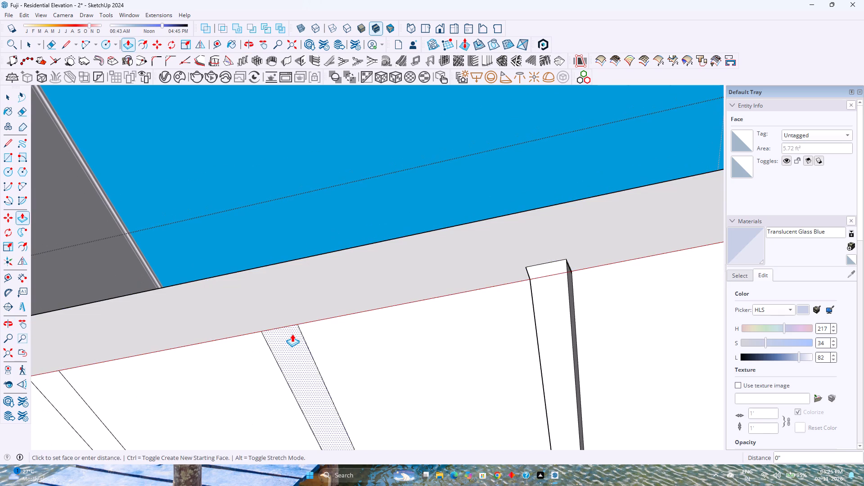
pyautogui.scroll(-3, 288, 325)
pyautogui.keyDown('shift'); pyautogui.moveTo(286, 325); pyautogui.dragTo(364, 288, button='middle'); pyautogui.keyUp('shift')
pyautogui.keyDown('shift'); pyautogui.moveTo(377, 282); pyautogui.dragTo(450, 247, button='middle'); pyautogui.keyUp('shift')
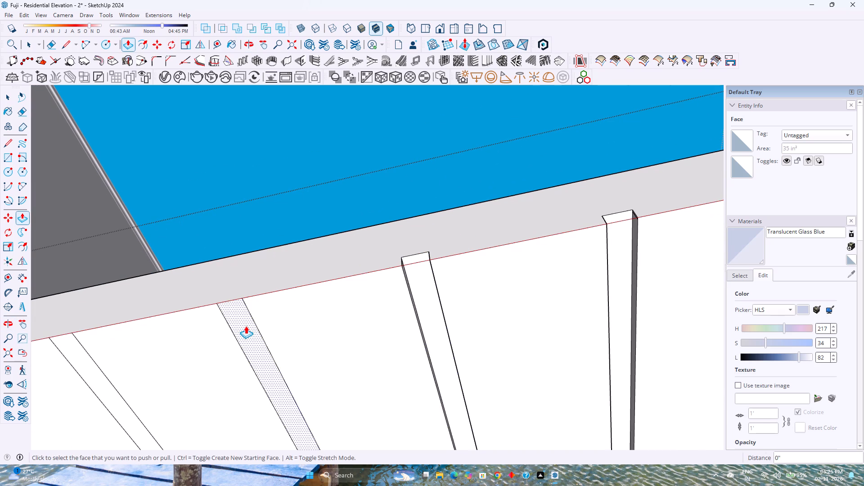
pyautogui.doubleClick(246, 326)
pyautogui.keyDown('shift'); pyautogui.moveTo(251, 324); pyautogui.dragTo(428, 252, button='middle'); pyautogui.keyUp('shift')
pyautogui.doubleClick(253, 306)
pyautogui.keyDown('shift'); pyautogui.moveTo(248, 306); pyautogui.dragTo(283, 297, button='middle'); pyautogui.keyUp('shift')
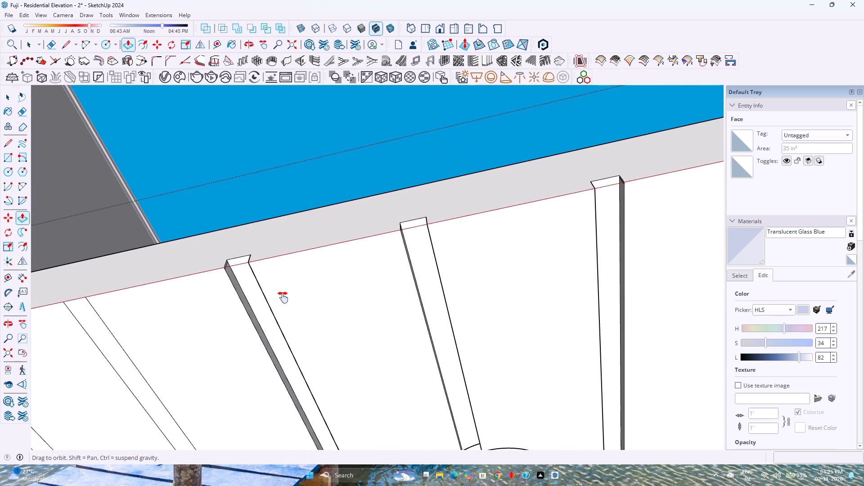
pyautogui.keyDown('shift'); pyautogui.moveTo(283, 297); pyautogui.dragTo(389, 276, button='middle'); pyautogui.keyUp('shift')
pyautogui.doubleClick(228, 299)
# Recess the following four narrow-arm strips along the slab's outer edge to the same depth.
pyautogui.keyDown('shift'); pyautogui.moveTo(228, 299); pyautogui.dragTo(461, 257, button='middle'); pyautogui.keyUp('shift')
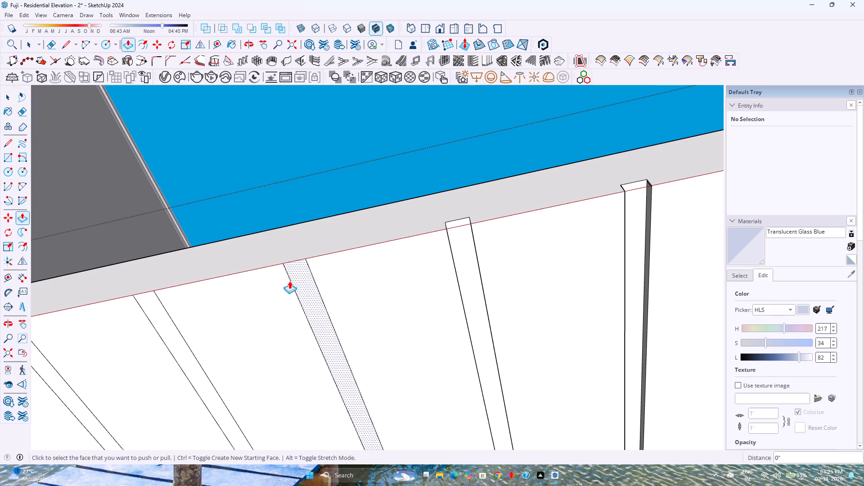
pyautogui.doubleClick(302, 277)
pyautogui.doubleClick(162, 314)
pyautogui.keyDown('shift'); pyautogui.moveTo(162, 314); pyautogui.dragTo(167, 312, button='middle'); pyautogui.keyUp('shift')
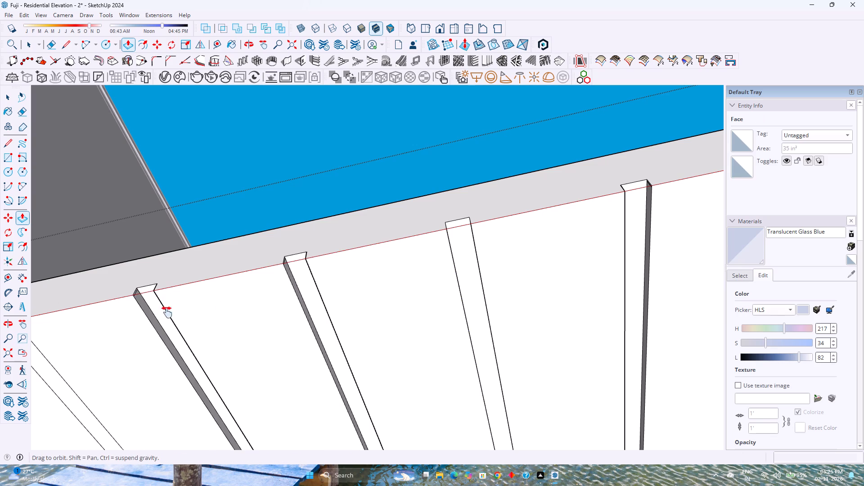
pyautogui.keyDown('shift'); pyautogui.moveTo(167, 312); pyautogui.dragTo(483, 250, button='middle'); pyautogui.keyUp('shift')
pyautogui.keyDown('shift'); pyautogui.middleClick(496, 248); pyautogui.keyUp('shift')
pyautogui.doubleClick(330, 289)
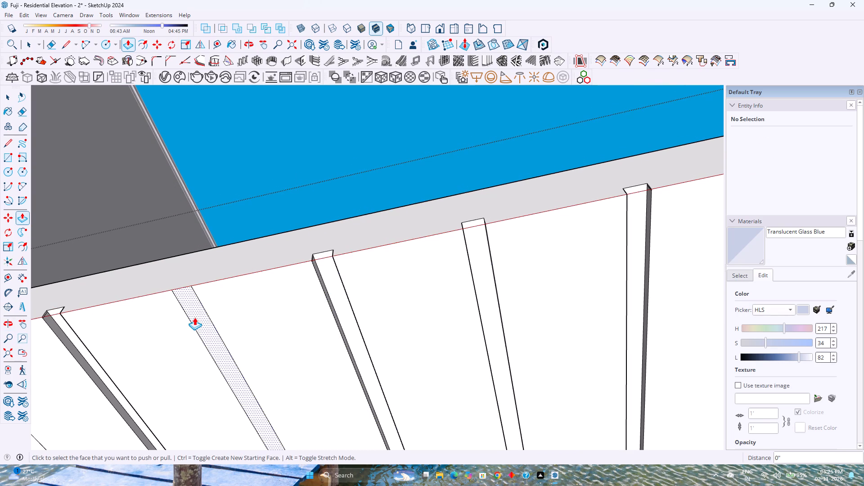
pyautogui.doubleClick(194, 317)
# Recess three more narrow-arm strips to the same depth, continuing past the downlight hole.
pyautogui.keyDown('shift'); pyautogui.moveTo(201, 315); pyautogui.dragTo(392, 260, button='middle'); pyautogui.keyUp('shift')
pyautogui.scroll(-3, 417, 254)
pyautogui.doubleClick(209, 309)
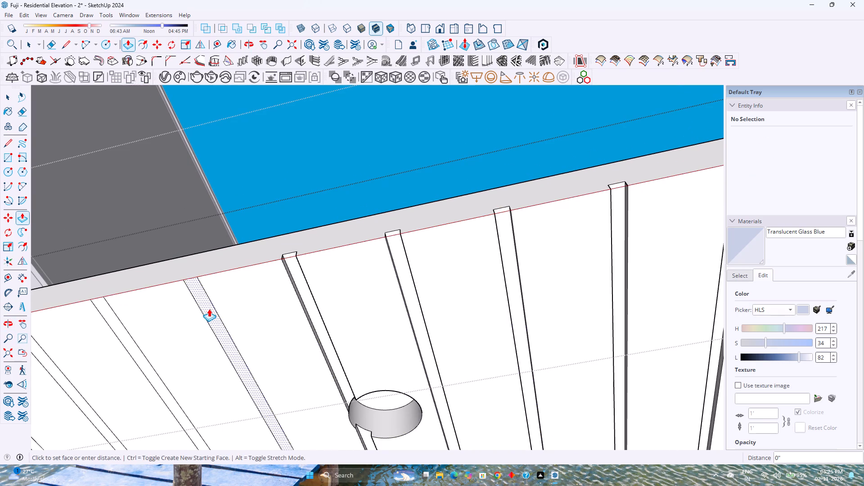
pyautogui.keyDown('shift'); pyautogui.moveTo(210, 309); pyautogui.dragTo(460, 231, button='middle'); pyautogui.keyUp('shift')
pyautogui.doubleClick(362, 251)
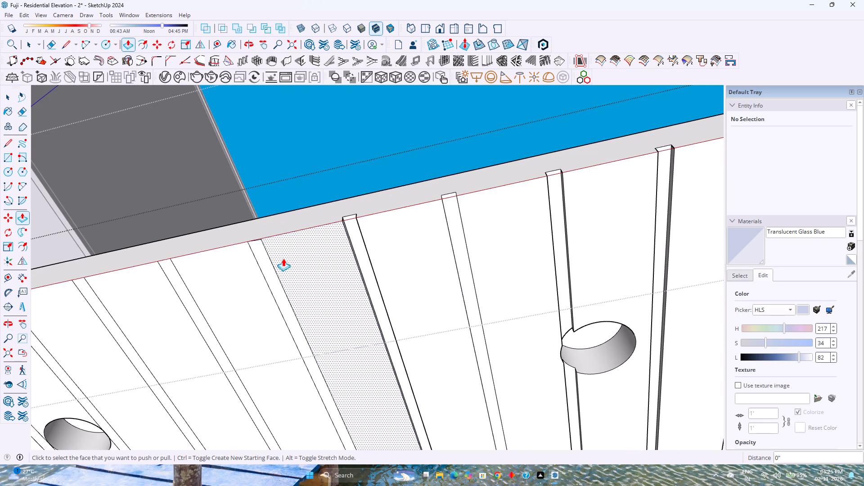
pyautogui.doubleClick(267, 265)
# Push back the tiny face at the outer-edge end of the last recessed groove so it cuts through the slab's edge.
pyautogui.keyDown('shift'); pyautogui.moveTo(264, 266); pyautogui.dragTo(392, 250, button='middle'); pyautogui.keyUp('shift')
pyautogui.scroll(3, 387, 216)
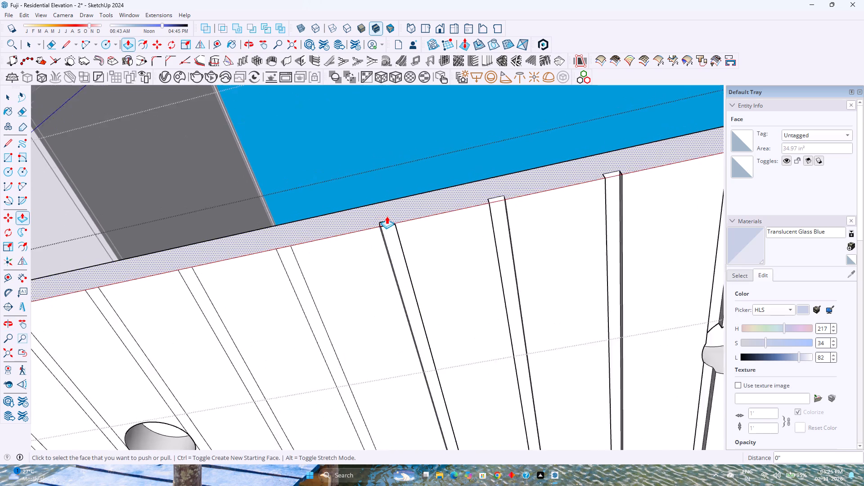
pyautogui.scroll(7, 387, 216)
pyautogui.doubleClick(391, 227)
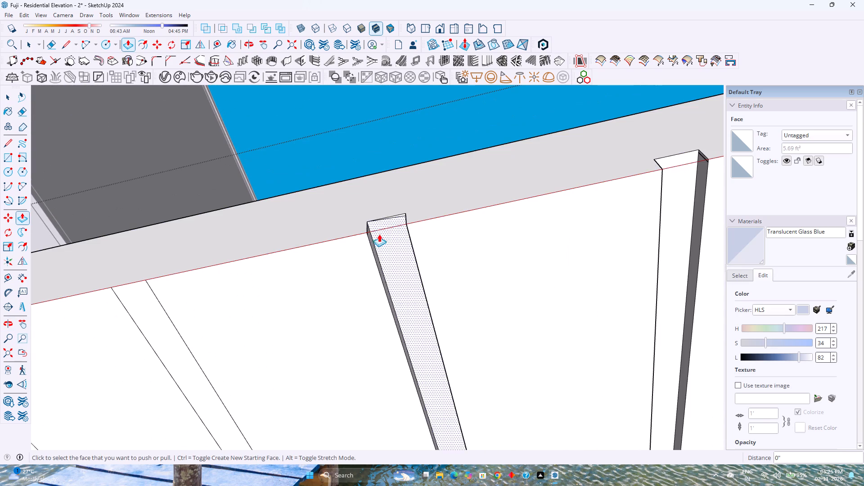
# Recess the next three narrow-arm strips towards the rounded corner to the same depth.
pyautogui.keyDown('shift'); pyautogui.moveTo(247, 284); pyautogui.dragTo(425, 223, button='middle'); pyautogui.keyUp('shift')
pyautogui.doubleClick(318, 258)
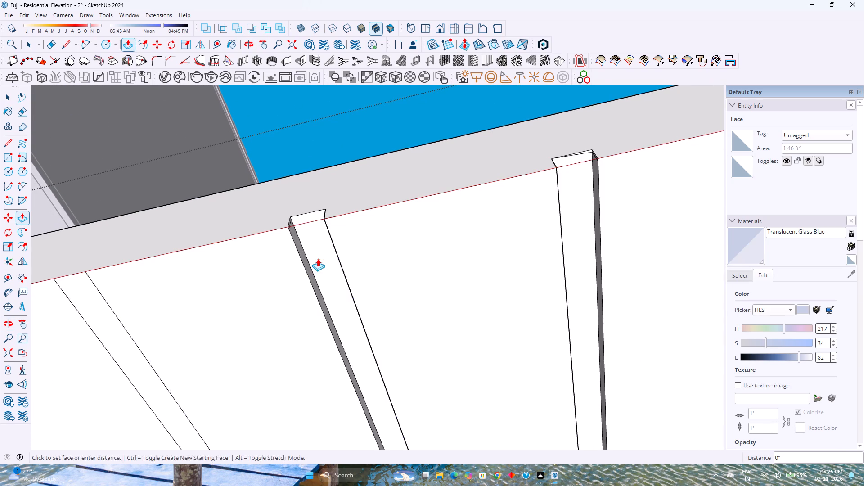
pyautogui.keyDown('shift'); pyautogui.moveTo(316, 258); pyautogui.dragTo(544, 207, button='middle'); pyautogui.keyUp('shift')
pyautogui.doubleClick(320, 252)
pyautogui.keyDown('shift'); pyautogui.moveTo(312, 253); pyautogui.dragTo(422, 214, button='middle'); pyautogui.keyUp('shift')
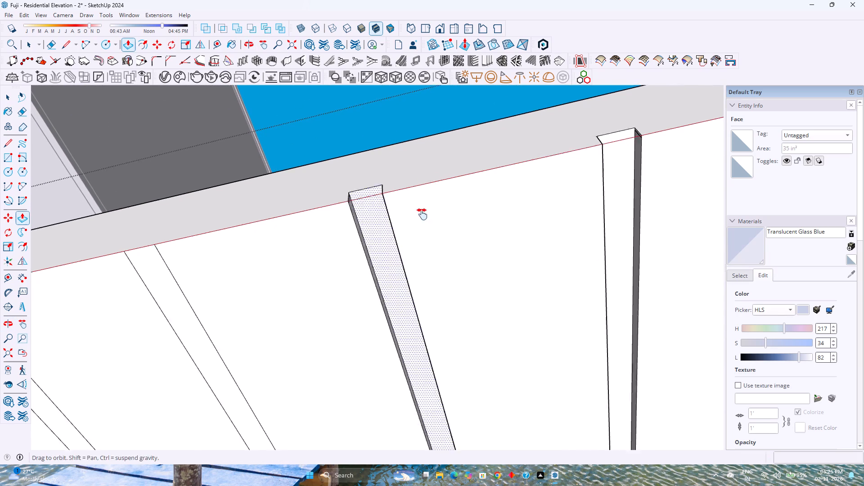
pyautogui.keyDown('shift'); pyautogui.moveTo(422, 214); pyautogui.dragTo(461, 203, button='middle'); pyautogui.keyUp('shift')
pyautogui.keyDown('shift'); pyautogui.moveTo(475, 200); pyautogui.dragTo(481, 198, button='middle'); pyautogui.keyUp('shift')
pyautogui.doubleClick(239, 270)
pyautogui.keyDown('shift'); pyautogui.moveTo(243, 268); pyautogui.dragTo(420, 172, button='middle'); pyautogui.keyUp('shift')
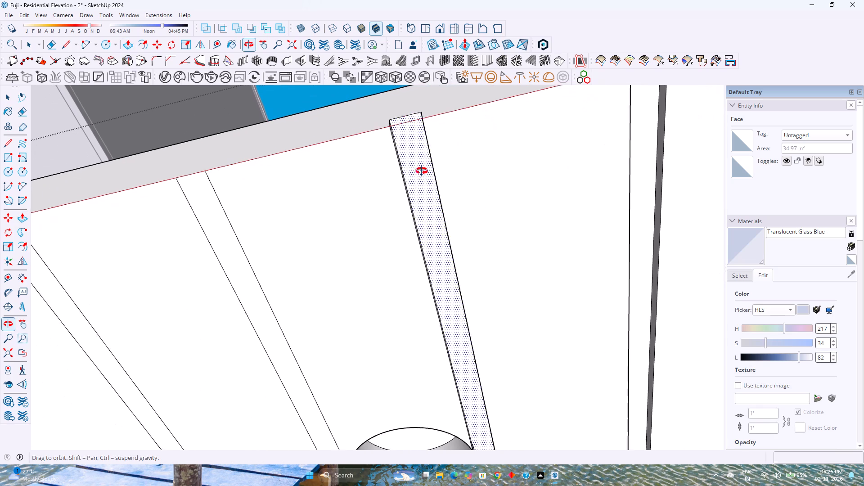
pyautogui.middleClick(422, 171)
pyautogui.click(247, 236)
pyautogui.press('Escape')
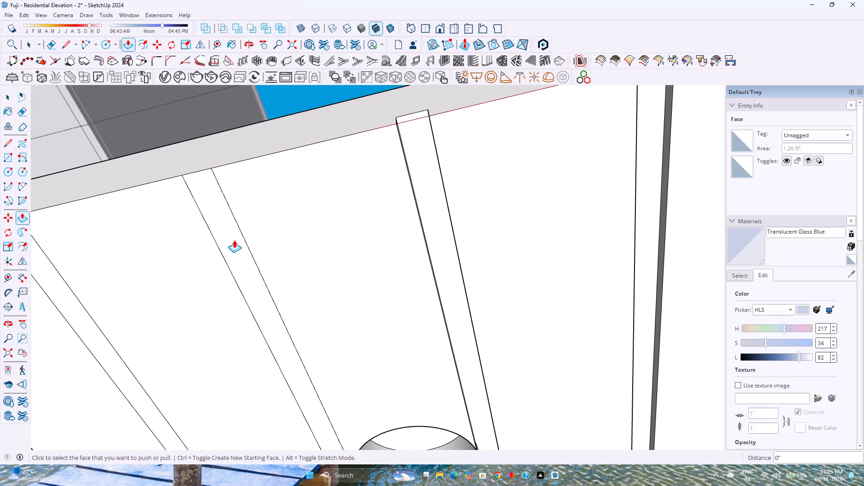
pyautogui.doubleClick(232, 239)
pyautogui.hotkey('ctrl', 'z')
# Recess the next strip 1/2" to match the neighbouring groove's floor, repeating that depth on the remaining strips up to the rounded corner.
pyautogui.click(232, 238)
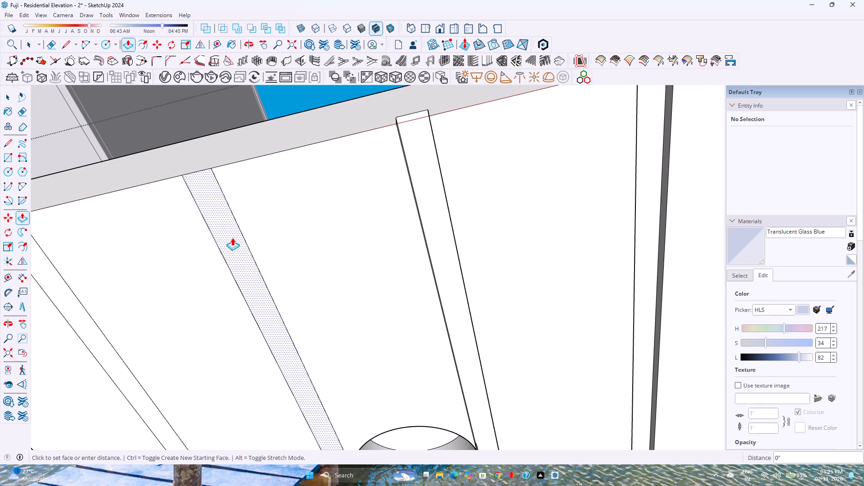
pyautogui.click(424, 166)
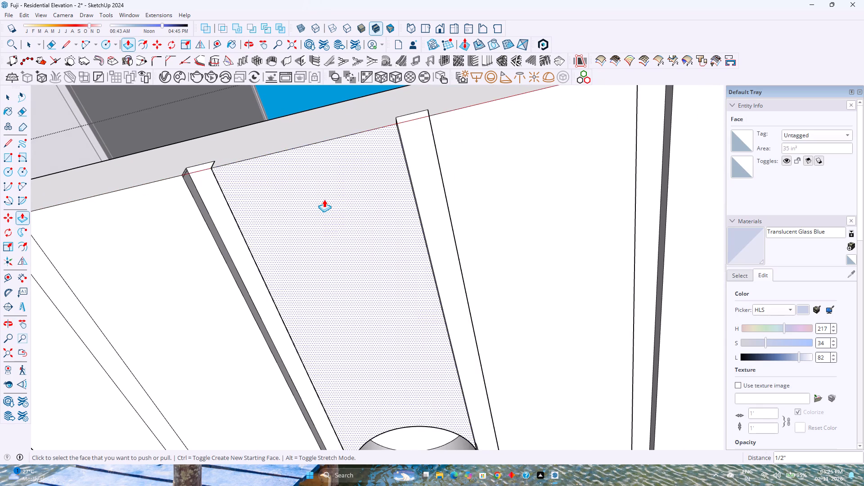
pyautogui.scroll(-3, 324, 199)
pyautogui.keyDown('shift'); pyautogui.moveTo(260, 213); pyautogui.dragTo(515, 181, button='middle'); pyautogui.keyUp('shift')
pyautogui.doubleClick(349, 213)
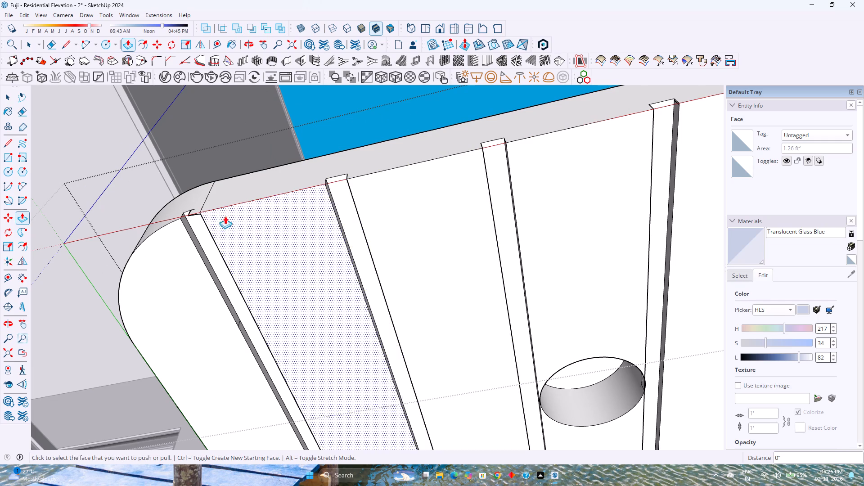
# Push back the tiny face closing the outer end of the rounded-corner groove and erase the leftover edge there.
pyautogui.scroll(13, 211, 215)
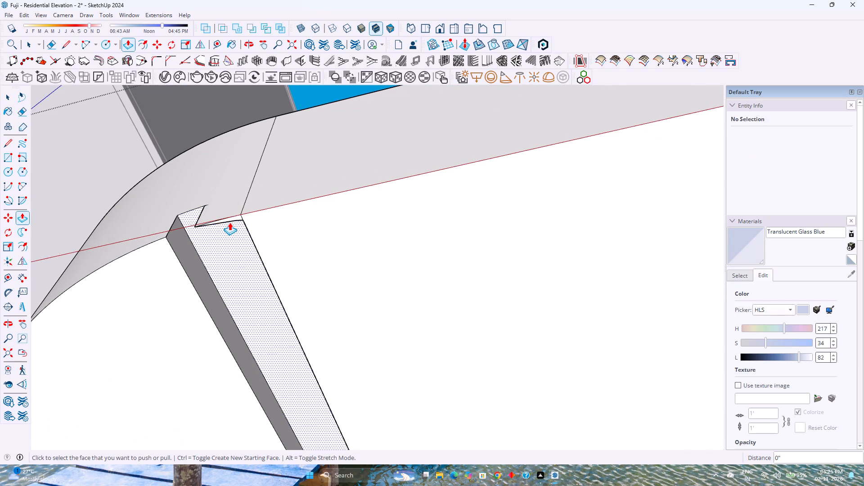
pyautogui.doubleClick(229, 220)
pyautogui.moveTo(227, 216); pyautogui.dragTo(269, 192, button='middle')
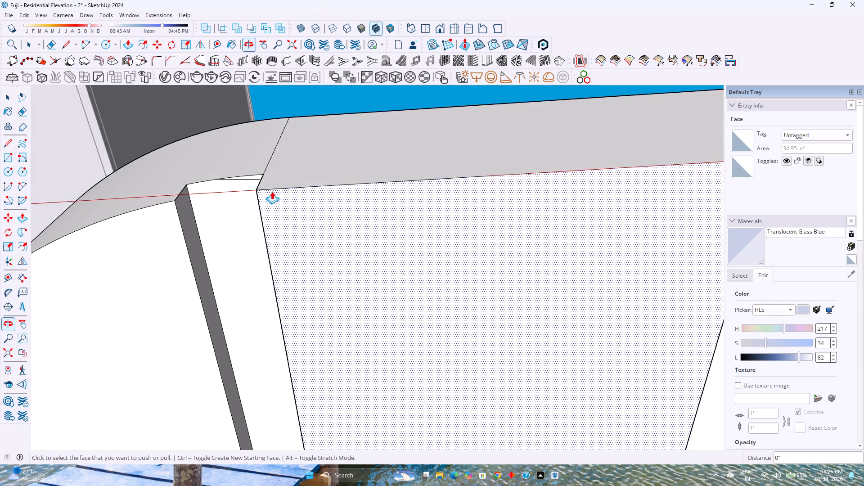
pyautogui.press('e')
pyautogui.scroll(3, 258, 180)
pyautogui.click(251, 179)
pyautogui.scroll(-5, 248, 181)
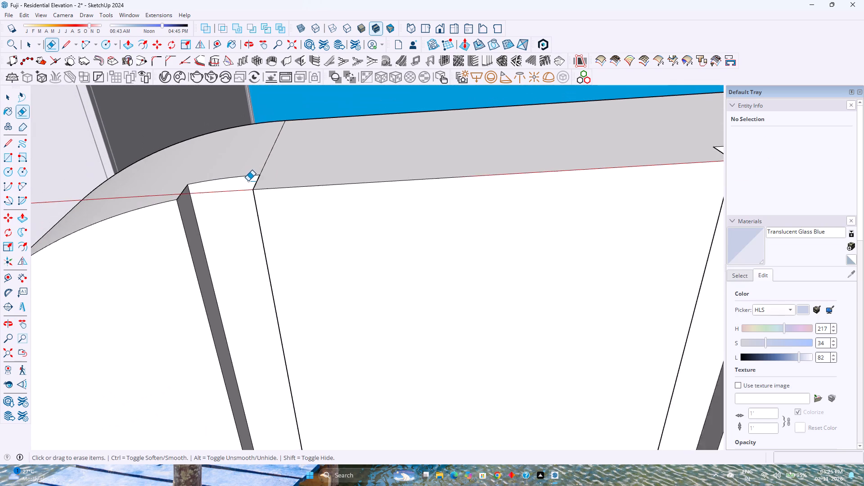
# Erase the stray short edges on the groove side walls beside the slab's outer edge, starting with the first affected grooves.
pyautogui.scroll(-5, 248, 181)
pyautogui.keyDown('shift'); pyautogui.moveTo(445, 190); pyautogui.dragTo(208, 221, button='middle'); pyautogui.keyUp('shift')
pyautogui.scroll(7, 314, 198)
pyautogui.moveTo(315, 197); pyautogui.dragTo(293, 235, button='middle')
pyautogui.scroll(1, 290, 216)
pyautogui.click(284, 210)
pyautogui.moveTo(299, 216); pyautogui.dragTo(493, 259, button='middle')
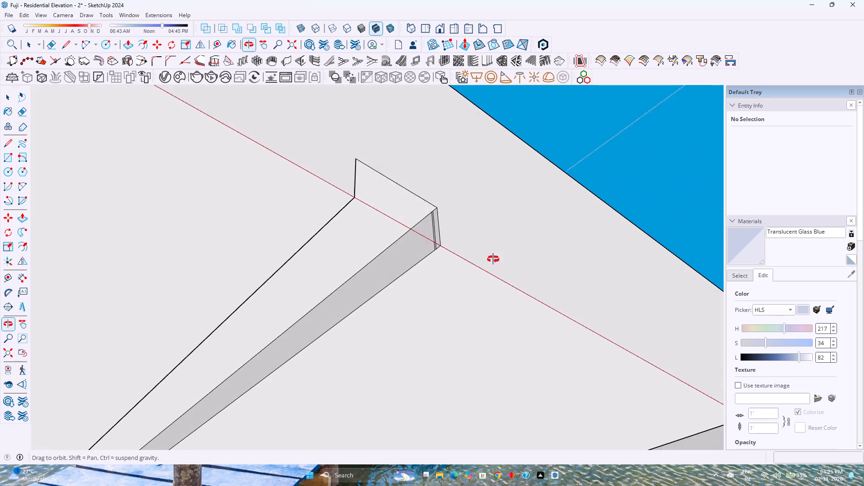
pyautogui.moveTo(493, 259); pyautogui.dragTo(494, 259, button='middle')
pyautogui.middleClick(494, 259)
pyautogui.click(434, 224)
pyautogui.scroll(-9, 434, 225)
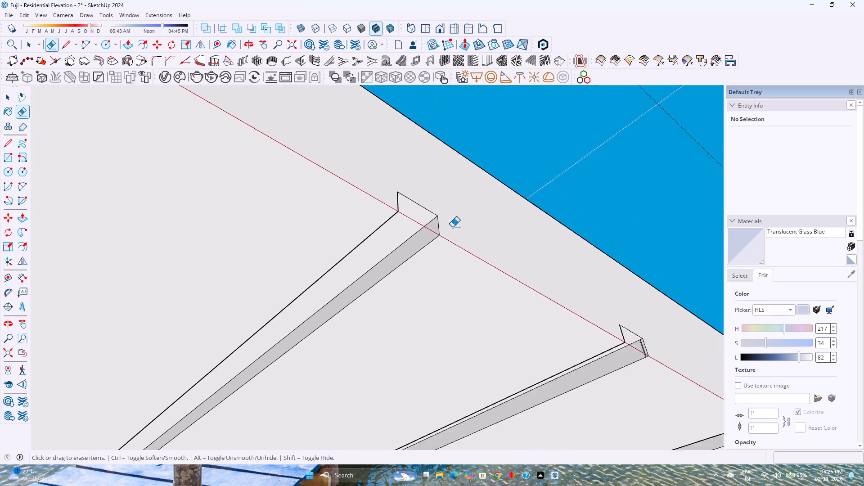
# Erase the stray short edges at the outer ends of the adjacent groove and the third groove from the rounded corner.
pyautogui.scroll(-1, 452, 227)
pyautogui.scroll(10, 611, 315)
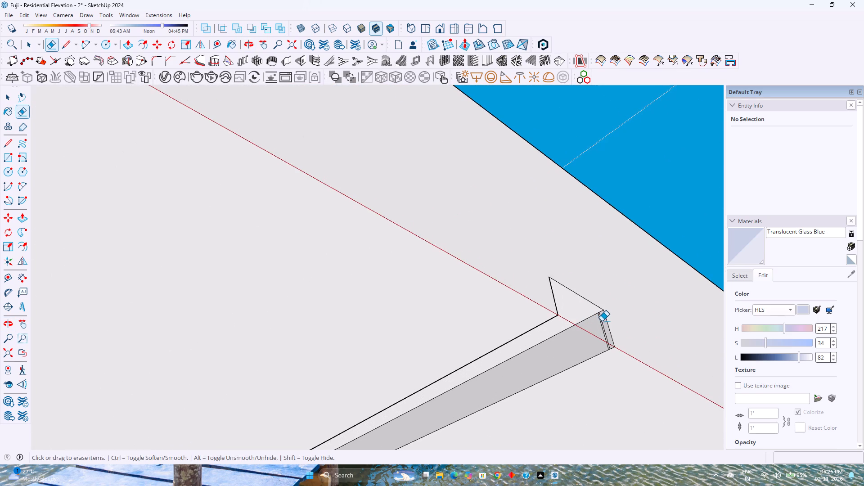
pyautogui.click(602, 321)
pyautogui.moveTo(597, 321); pyautogui.dragTo(237, 347, button='middle')
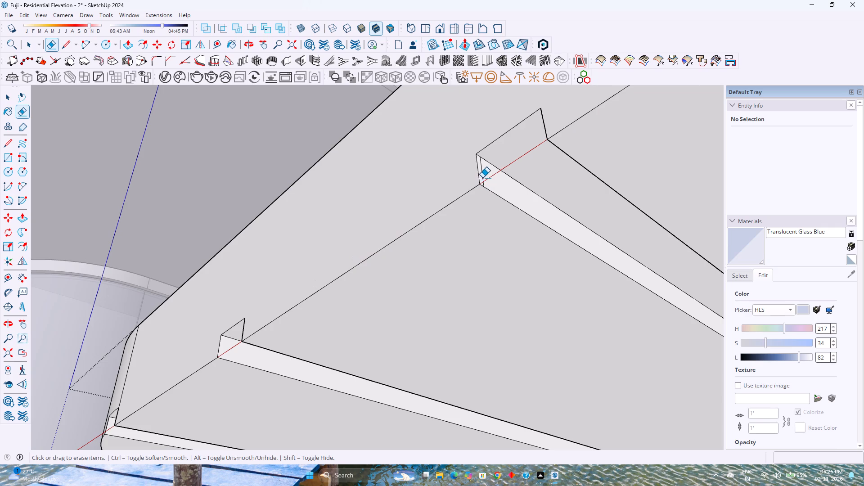
pyautogui.click(483, 177)
# Erase the stray short edge crossing the side wall of the groove nearest the rounded corner.
pyautogui.scroll(-3, 479, 180)
pyautogui.keyDown('shift'); pyautogui.moveTo(483, 196); pyautogui.dragTo(441, 221, button='middle'); pyautogui.keyUp('shift')
pyautogui.scroll(-8, 436, 220)
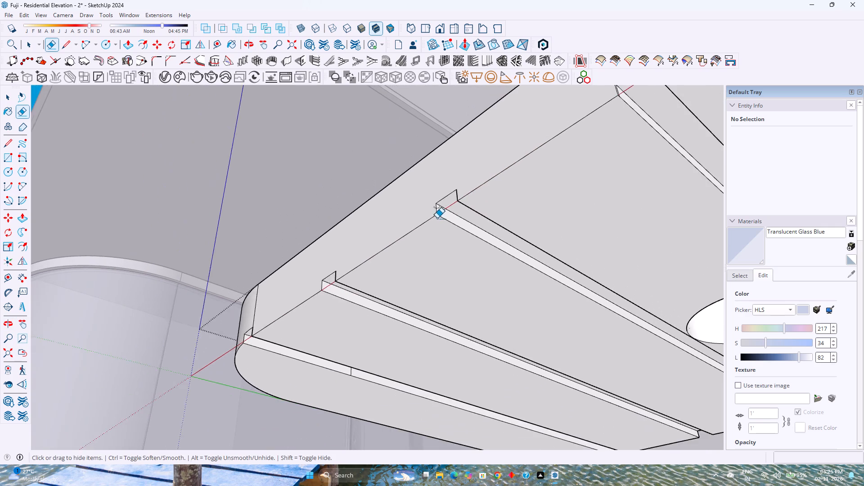
pyautogui.keyDown('shift'); pyautogui.moveTo(451, 216); pyautogui.dragTo(412, 226, button='middle'); pyautogui.keyUp('shift')
pyautogui.scroll(9, 347, 392)
pyautogui.click(311, 364)
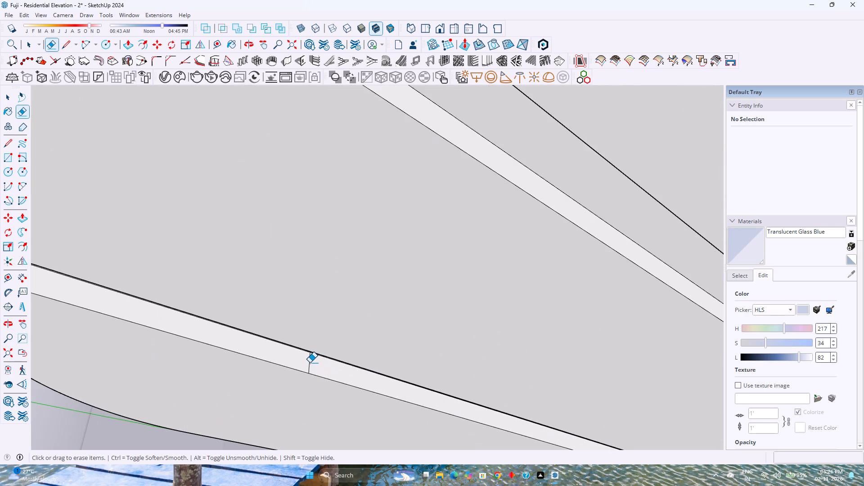
pyautogui.click(308, 361)
# Erase the stray short edges at the outer ends of the groove beside the downlight hole and the groove after it.
pyautogui.scroll(-3, 309, 360)
pyautogui.moveTo(309, 360); pyautogui.dragTo(400, 317, button='middle')
pyautogui.keyDown('shift'); pyautogui.middleClick(400, 317); pyautogui.keyUp('shift')
pyautogui.keyDown('shift'); pyautogui.scroll(-8, 405, 304); pyautogui.keyUp('shift')
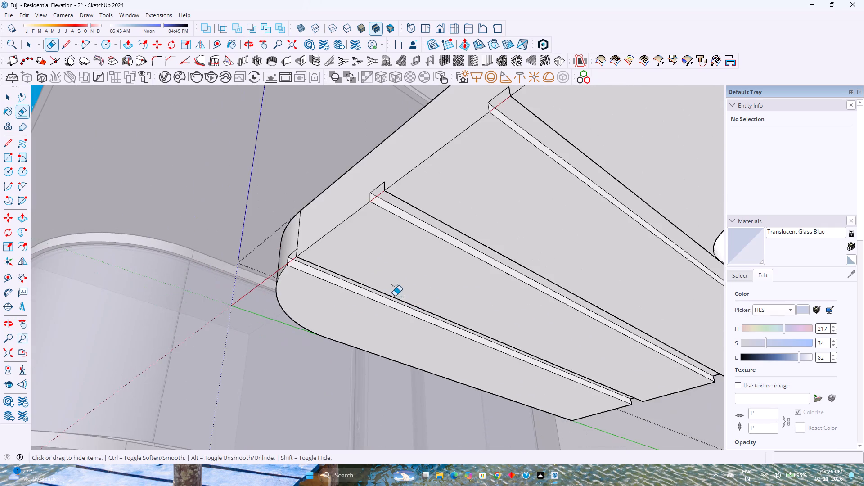
pyautogui.keyDown('shift'); pyautogui.moveTo(556, 329); pyautogui.dragTo(364, 288, button='middle'); pyautogui.keyUp('shift')
pyautogui.moveTo(348, 288); pyautogui.dragTo(572, 281, button='middle')
pyautogui.scroll(-4, 589, 285)
pyautogui.keyDown('shift'); pyautogui.moveTo(588, 282); pyautogui.dragTo(307, 389, button='middle'); pyautogui.keyUp('shift')
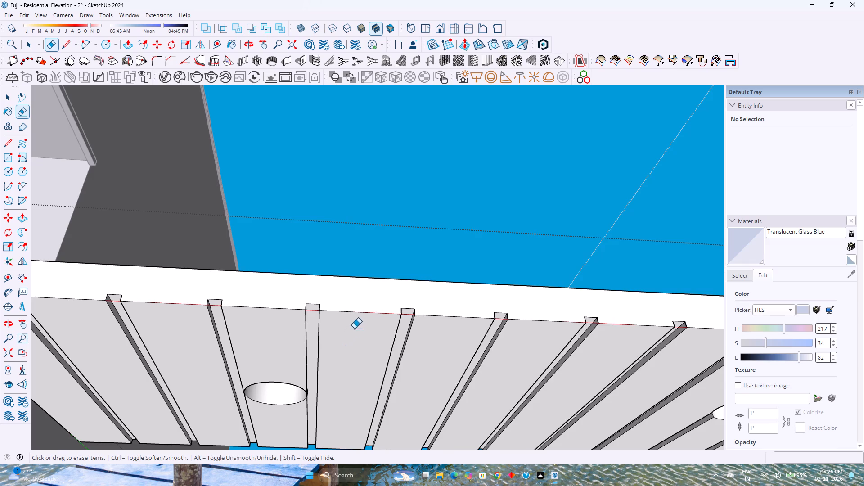
pyautogui.scroll(3, 361, 339)
pyautogui.moveTo(362, 339); pyautogui.dragTo(495, 366, button='middle')
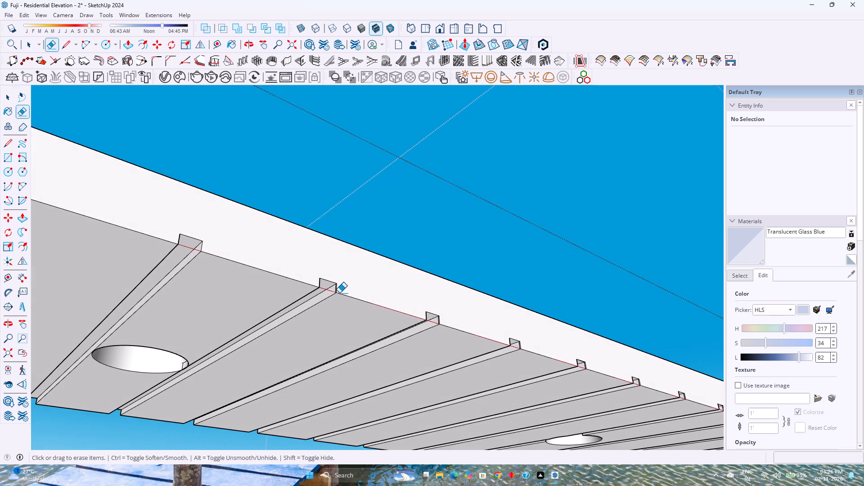
pyautogui.scroll(13, 337, 289)
pyautogui.click(337, 280)
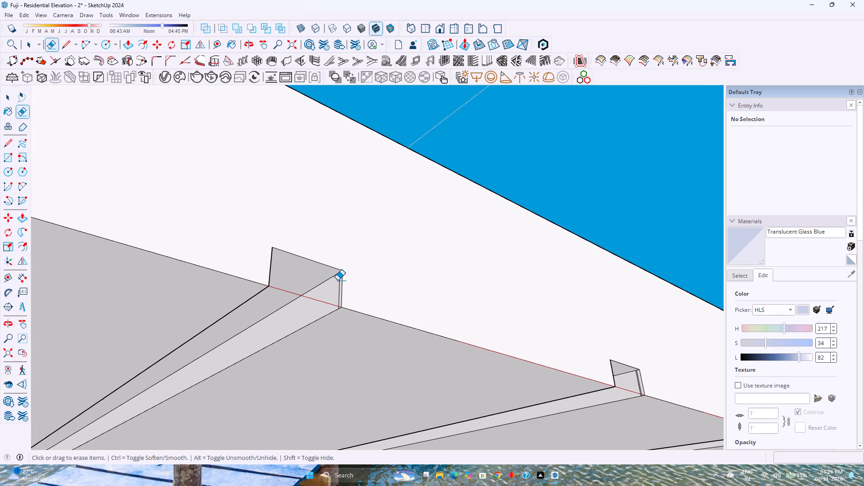
pyautogui.click(340, 286)
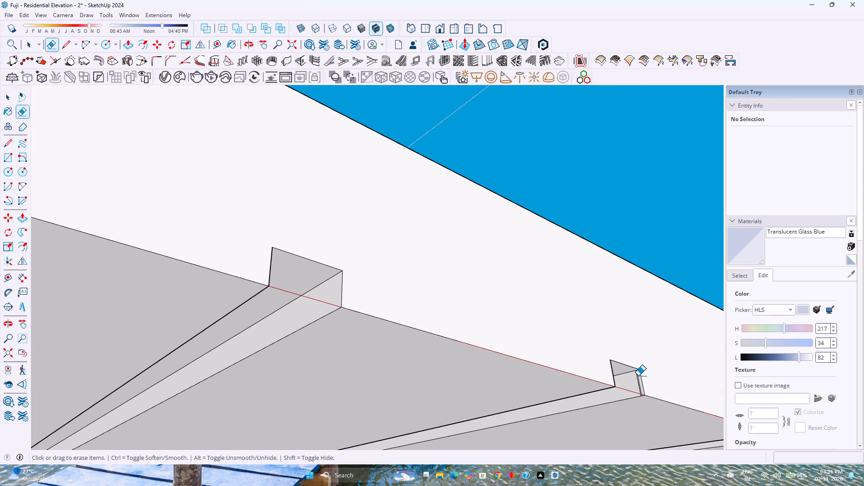
pyautogui.click(638, 377)
# Erase the stray short edges on the side walls at the outer ends of the next two grooves along the slab edge.
pyautogui.keyDown('shift'); pyautogui.moveTo(634, 377); pyautogui.dragTo(269, 351, button='middle'); pyautogui.keyUp('shift')
pyautogui.keyDown('shift'); pyautogui.middleClick(269, 351); pyautogui.keyUp('shift')
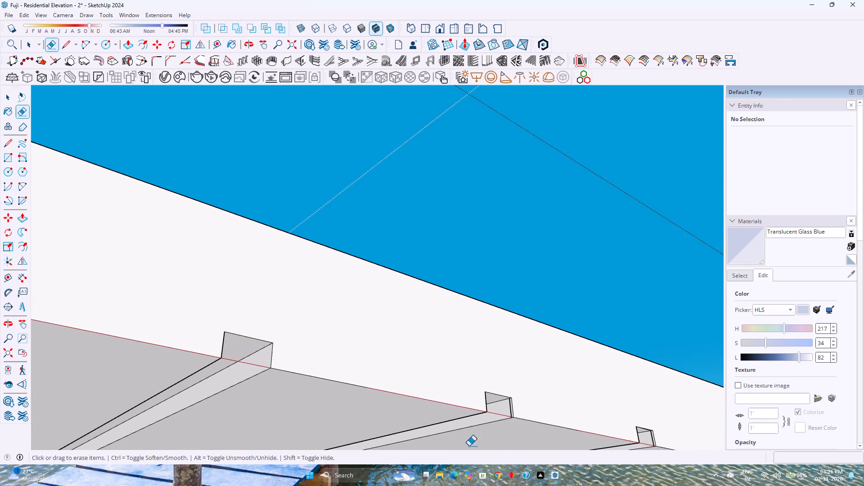
pyautogui.click(510, 407)
pyautogui.keyDown('shift'); pyautogui.moveTo(552, 412); pyautogui.dragTo(404, 361, button='middle'); pyautogui.keyUp('shift')
pyautogui.scroll(2, 524, 398)
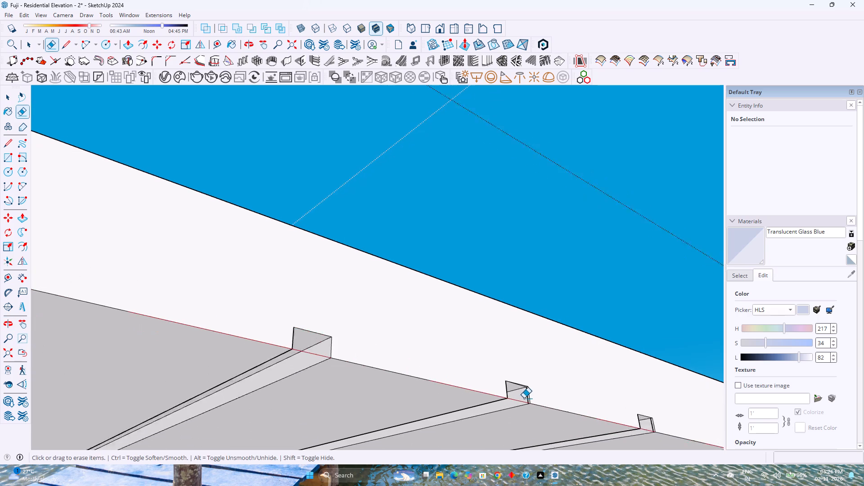
pyautogui.scroll(2, 524, 398)
pyautogui.click(527, 391)
pyautogui.scroll(4, 525, 382)
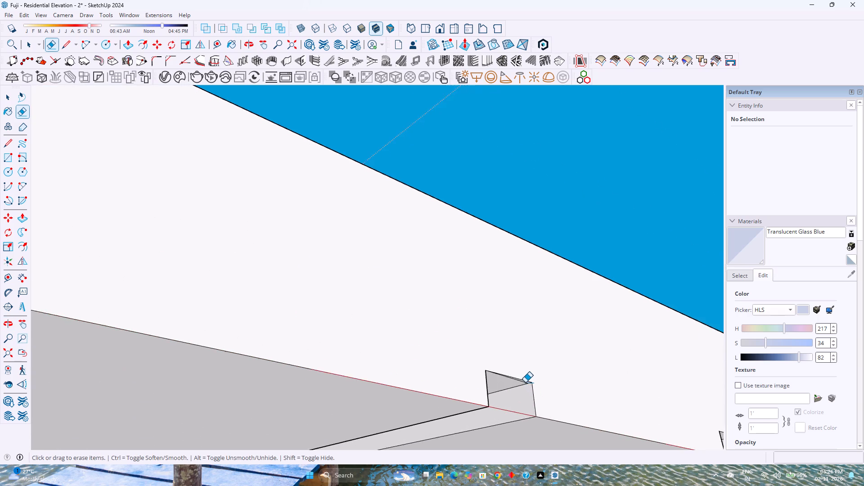
pyautogui.scroll(4, 525, 382)
pyautogui.click(525, 382)
# Continue along the slab edge, erasing the stray short edges at the outer ends of the following two grooves.
pyautogui.scroll(-13, 510, 387)
pyautogui.keyDown('shift'); pyautogui.moveTo(610, 426); pyautogui.dragTo(410, 380, button='middle'); pyautogui.keyUp('shift')
pyautogui.scroll(7, 418, 381)
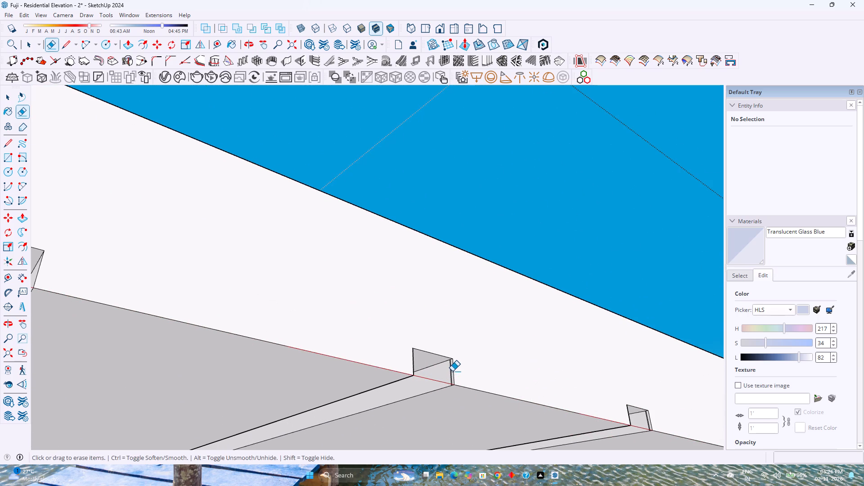
pyautogui.click(451, 370)
pyautogui.keyDown('shift'); pyautogui.moveTo(544, 391); pyautogui.dragTo(384, 360, button='middle'); pyautogui.keyUp('shift')
pyautogui.scroll(8, 490, 401)
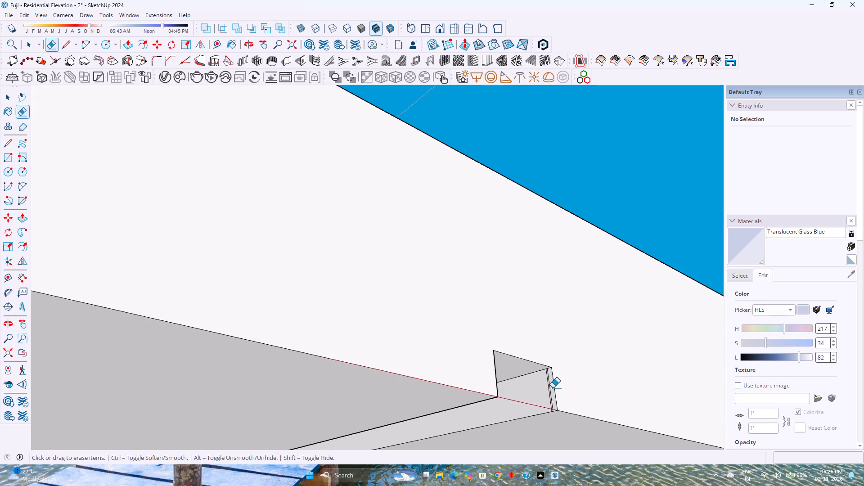
pyautogui.click(548, 384)
# Erase the stray short edges beside the slab's outer face on the side walls of another two consecutive grooves.
pyautogui.keyDown('shift'); pyautogui.moveTo(546, 384); pyautogui.dragTo(273, 364, button='middle'); pyautogui.keyUp('shift')
pyautogui.scroll(-4, 264, 361)
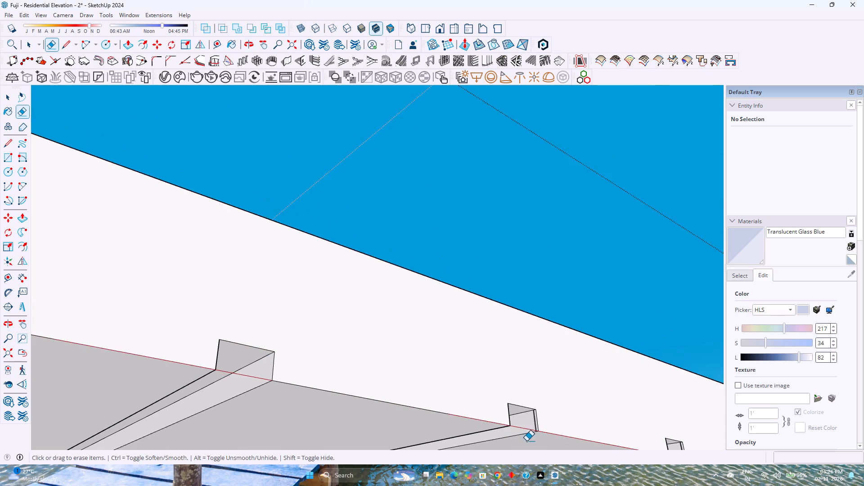
pyautogui.scroll(10, 531, 440)
pyautogui.click(534, 409)
pyautogui.scroll(-4, 525, 405)
pyautogui.keyDown('shift'); pyautogui.moveTo(557, 409); pyautogui.dragTo(131, 364, button='middle'); pyautogui.keyUp('shift')
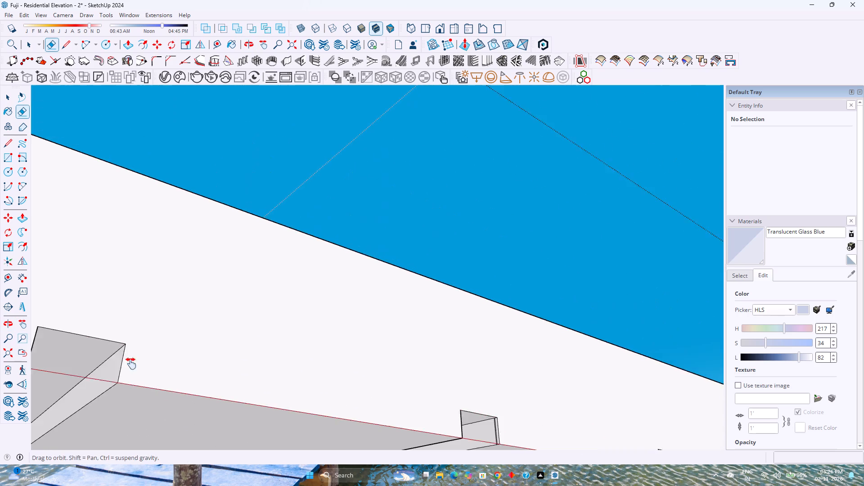
pyautogui.keyDown('shift'); pyautogui.moveTo(131, 364); pyautogui.dragTo(123, 363, button='middle'); pyautogui.keyUp('shift')
pyautogui.scroll(7, 451, 436)
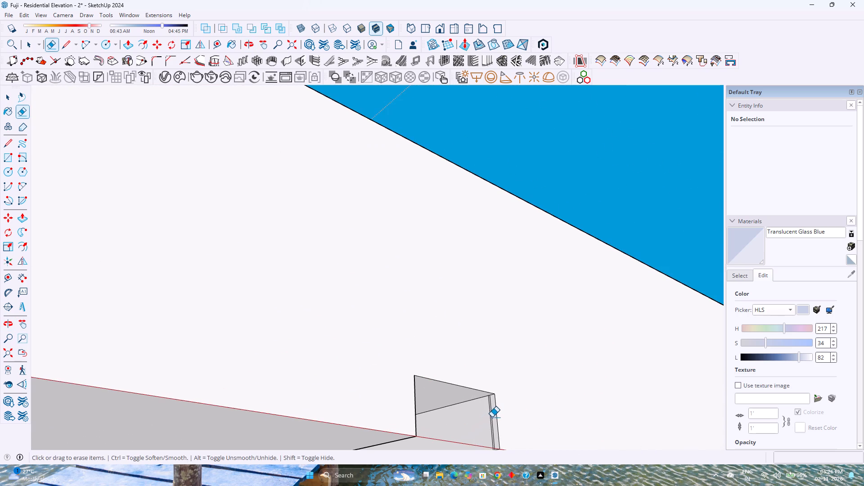
pyautogui.click(492, 417)
pyautogui.click(490, 417)
# Erase the closely spaced stray edges on the side wall at the outer end of the next uncleaned groove.
pyautogui.scroll(-4, 456, 414)
pyautogui.keyDown('shift'); pyautogui.moveTo(474, 418); pyautogui.dragTo(234, 340, button='middle'); pyautogui.keyUp('shift')
pyautogui.keyDown('shift'); pyautogui.middleClick(228, 338); pyautogui.keyUp('shift')
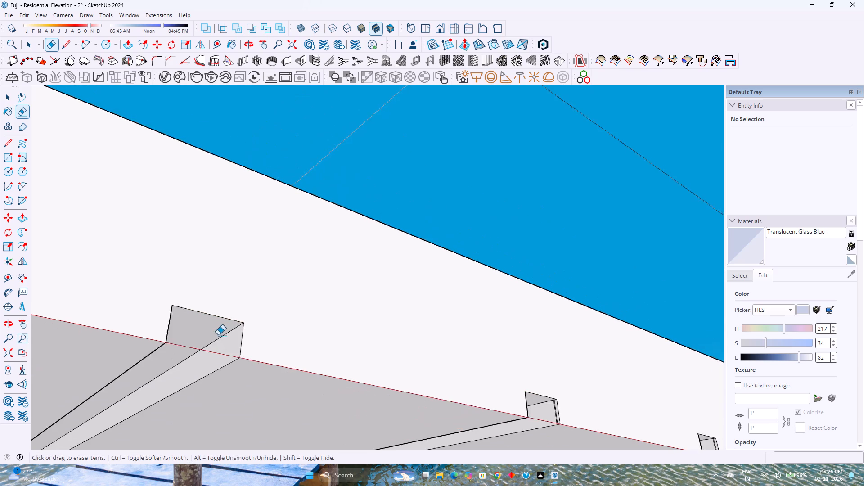
pyautogui.scroll(-7, 218, 335)
pyautogui.keyDown('shift'); pyautogui.moveTo(324, 381); pyautogui.dragTo(301, 352, button='middle'); pyautogui.keyUp('shift')
pyautogui.keyDown('shift'); pyautogui.middleClick(294, 346); pyautogui.keyUp('shift')
pyautogui.scroll(4, 396, 355)
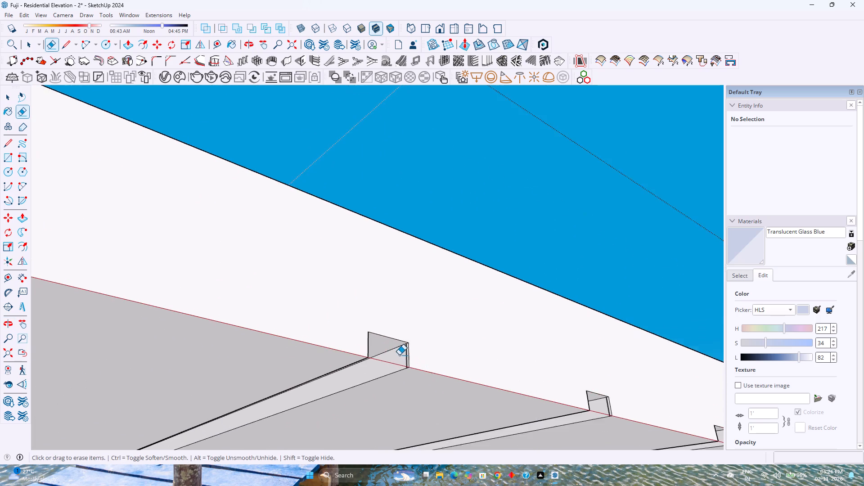
pyautogui.scroll(6, 399, 355)
pyautogui.click(410, 353)
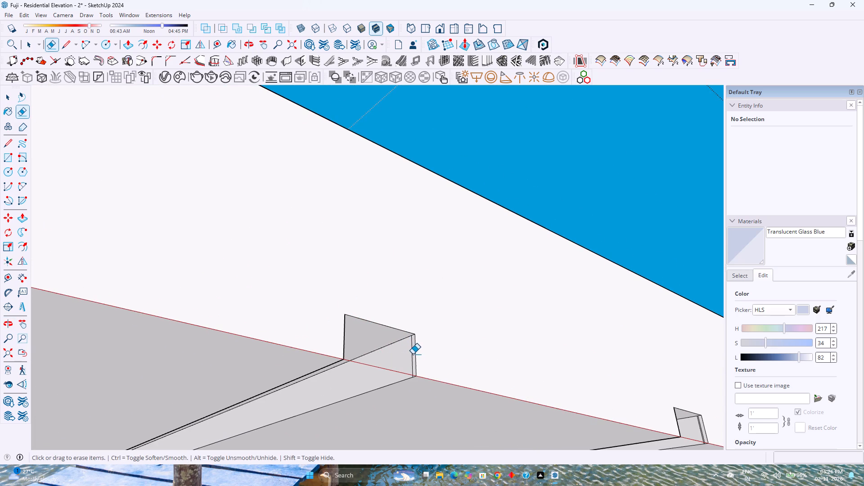
pyautogui.click(412, 354)
# Erase the pairs of stray short edges at the outer ends of the next two grooves along the slab edge.
pyautogui.scroll(-4, 411, 354)
pyautogui.keyDown('shift'); pyautogui.moveTo(461, 370); pyautogui.dragTo(270, 342, button='middle'); pyautogui.keyUp('shift')
pyautogui.keyDown('shift'); pyautogui.middleClick(265, 342); pyautogui.keyUp('shift')
pyautogui.scroll(4, 517, 396)
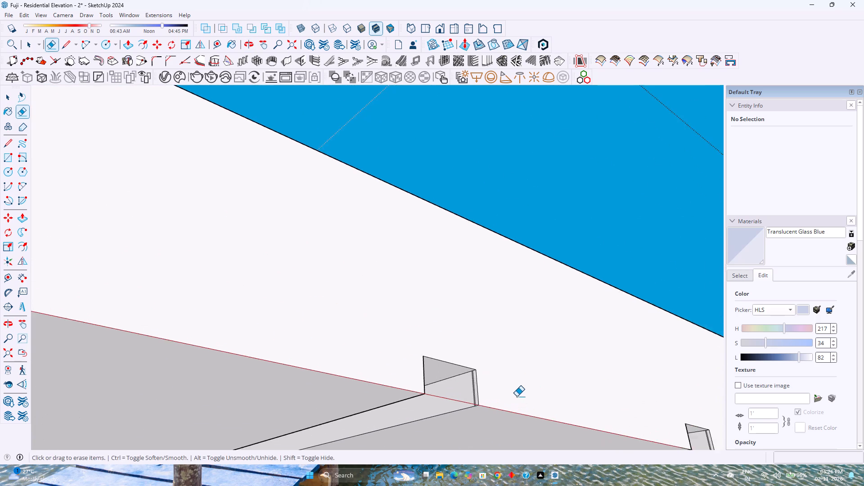
pyautogui.scroll(9, 517, 396)
pyautogui.moveTo(463, 390); pyautogui.dragTo(445, 389)
pyautogui.scroll(-4, 445, 389)
pyautogui.keyDown('shift'); pyautogui.moveTo(507, 398); pyautogui.dragTo(338, 366, button='middle'); pyautogui.keyUp('shift')
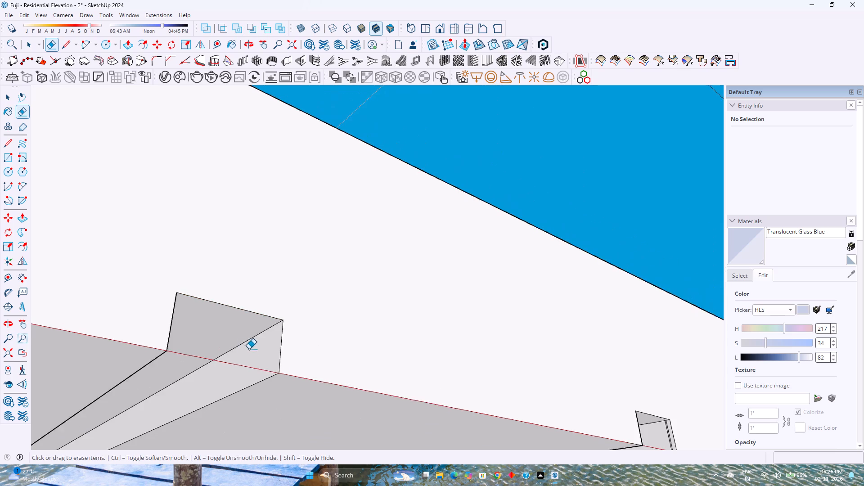
pyautogui.scroll(-5, 249, 349)
pyautogui.scroll(13, 544, 416)
pyautogui.moveTo(568, 407); pyautogui.dragTo(556, 407)
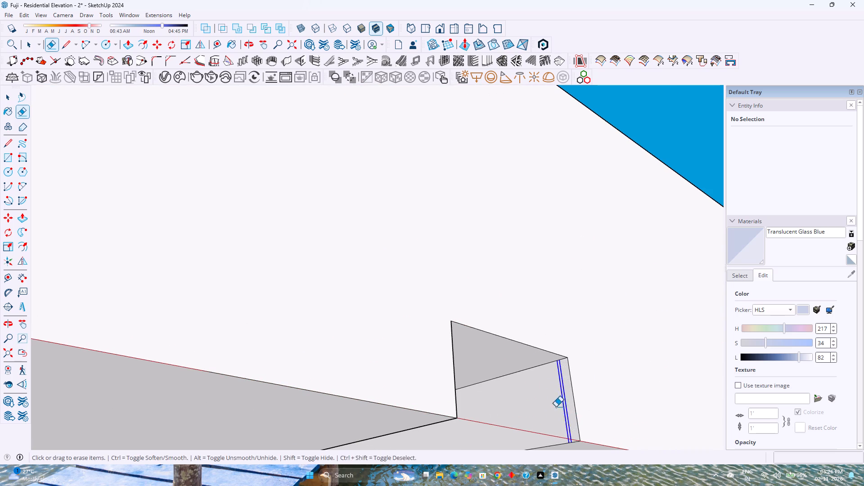
pyautogui.moveTo(556, 407); pyautogui.dragTo(544, 407)
# Clean the outer ends of the following two grooves by erasing the stray short edges across their side walls.
pyautogui.scroll(-5, 461, 395)
pyautogui.keyDown('shift'); pyautogui.moveTo(501, 388); pyautogui.dragTo(352, 351, button='middle'); pyautogui.keyUp('shift')
pyautogui.scroll(-6, 242, 340)
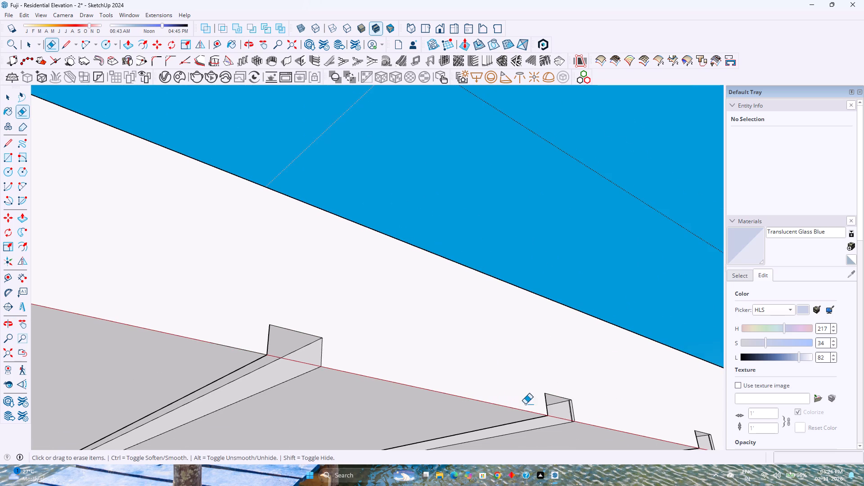
pyautogui.scroll(7, 565, 411)
pyautogui.click(572, 414)
pyautogui.keyDown('shift'); pyautogui.moveTo(571, 409); pyautogui.dragTo(526, 396, button='middle'); pyautogui.keyUp('shift')
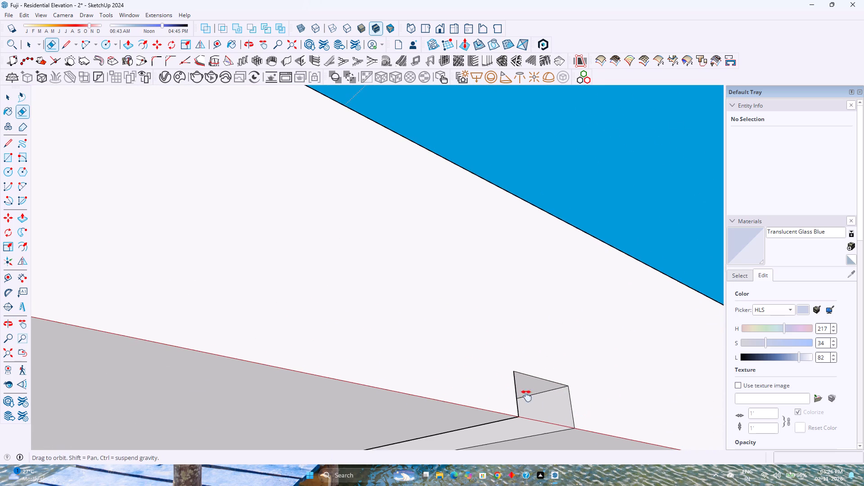
pyautogui.keyDown('shift'); pyautogui.moveTo(526, 396); pyautogui.dragTo(269, 345, button='middle'); pyautogui.keyUp('shift')
pyautogui.scroll(-4, 225, 340)
pyautogui.scroll(5, 519, 414)
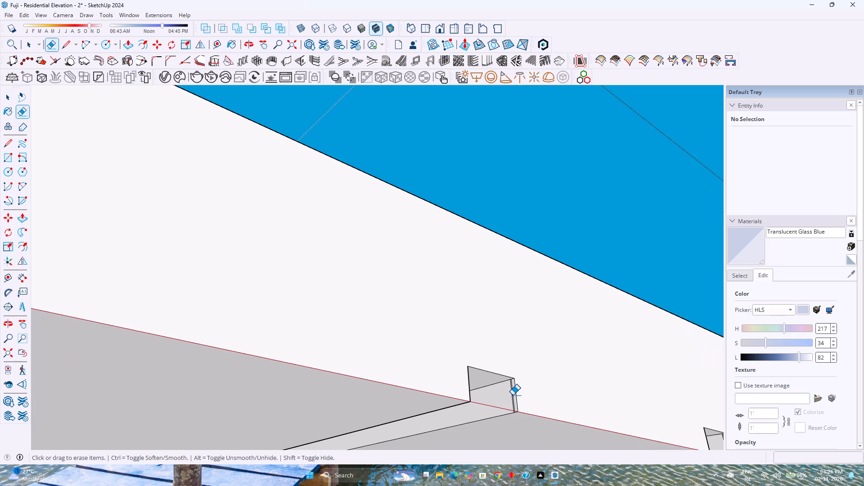
pyautogui.click(513, 395)
# Erase the stray short edges on the side walls of the next three grooves where they meet the slab edge.
pyautogui.keyDown('shift'); pyautogui.moveTo(510, 394); pyautogui.dragTo(178, 333, button='middle'); pyautogui.keyUp('shift')
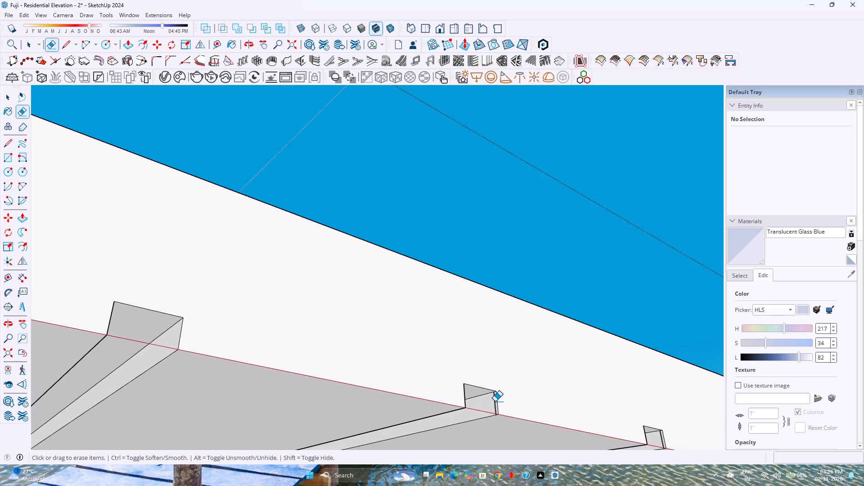
pyautogui.click(495, 401)
pyautogui.keyDown('shift'); pyautogui.moveTo(491, 401); pyautogui.dragTo(225, 340, button='middle'); pyautogui.keyUp('shift')
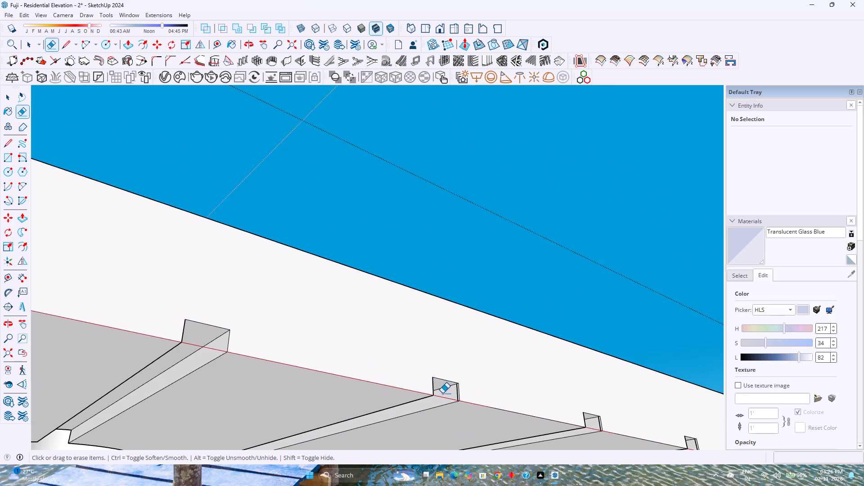
pyautogui.scroll(8, 453, 396)
pyautogui.click(462, 386)
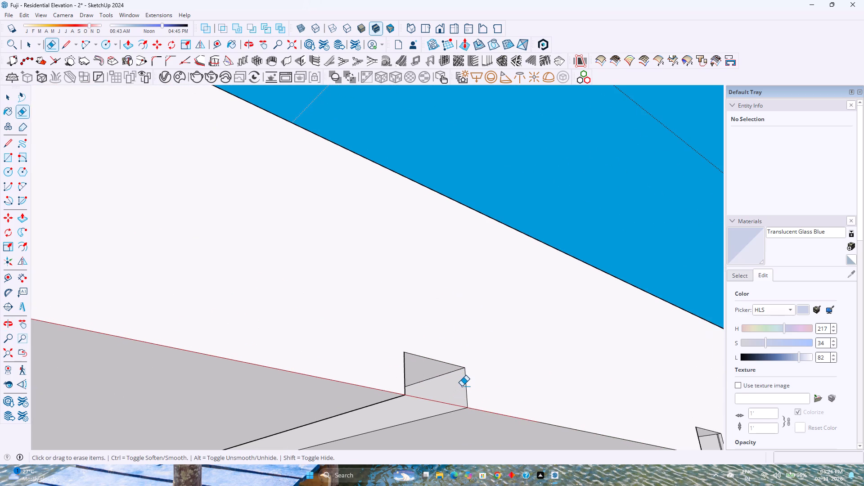
pyautogui.scroll(-3, 462, 386)
pyautogui.keyDown('shift'); pyautogui.moveTo(508, 393); pyautogui.dragTo(74, 328, button='middle'); pyautogui.keyUp('shift')
pyautogui.keyDown('shift'); pyautogui.middleClick(59, 327); pyautogui.keyUp('shift')
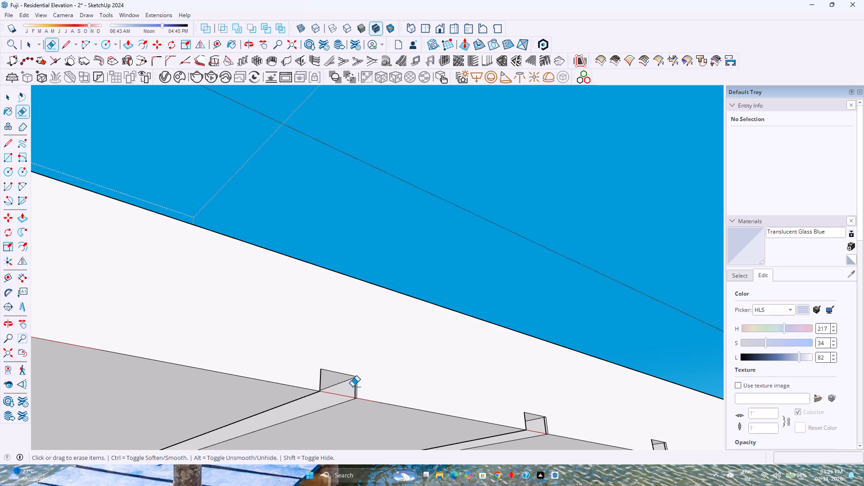
pyautogui.click(354, 384)
# At the slab's rounded corner, erase the stray short edge at the outer end of the second groove from the corner.
pyautogui.keyDown('shift'); pyautogui.moveTo(450, 386); pyautogui.dragTo(214, 321, button='middle'); pyautogui.keyUp('shift')
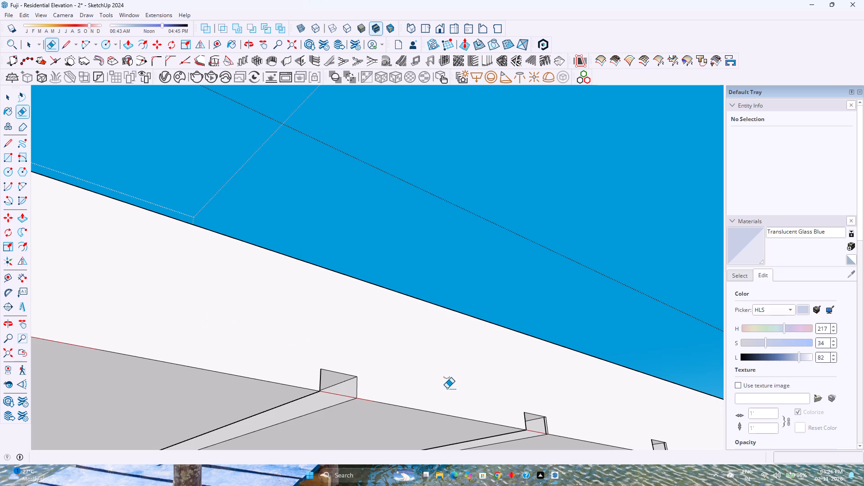
pyautogui.scroll(-5, 447, 387)
pyautogui.scroll(-6, 485, 373)
pyautogui.scroll(4, 485, 373)
pyautogui.scroll(-4, 485, 373)
pyautogui.scroll(3, 484, 374)
pyautogui.scroll(-12, 482, 375)
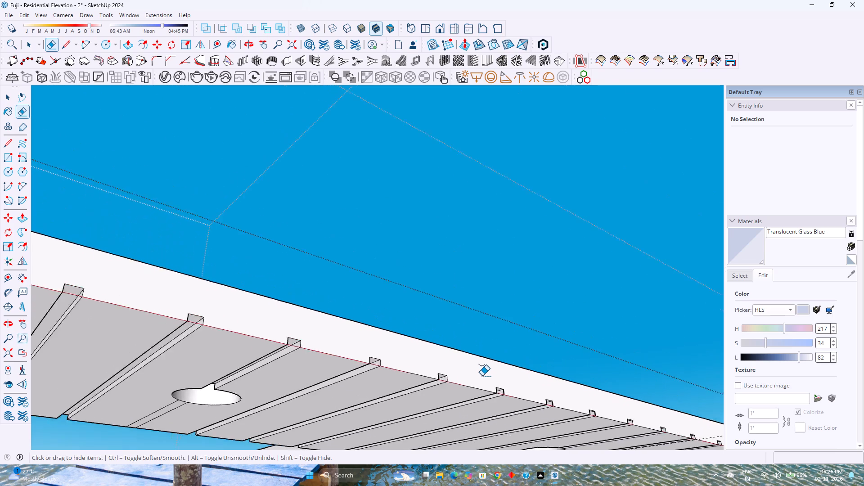
pyautogui.scroll(-10, 482, 376)
pyautogui.scroll(11, 620, 423)
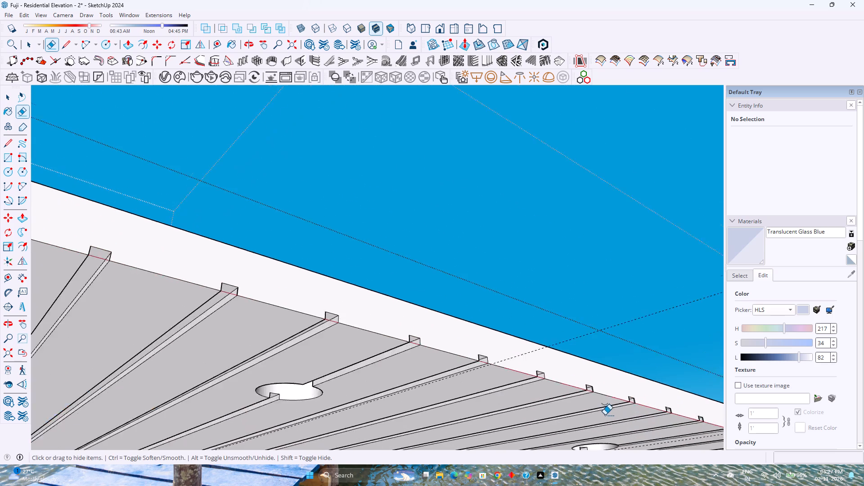
pyautogui.scroll(9, 605, 415)
pyautogui.keyDown('shift'); pyautogui.scroll(1, 592, 383); pyautogui.keyUp('shift')
pyautogui.keyDown('shift'); pyautogui.moveTo(592, 383); pyautogui.dragTo(274, 334, button='middle'); pyautogui.keyUp('shift')
pyautogui.keyDown('shift'); pyautogui.middleClick(274, 334); pyautogui.keyUp('shift')
pyautogui.scroll(-5, 270, 333)
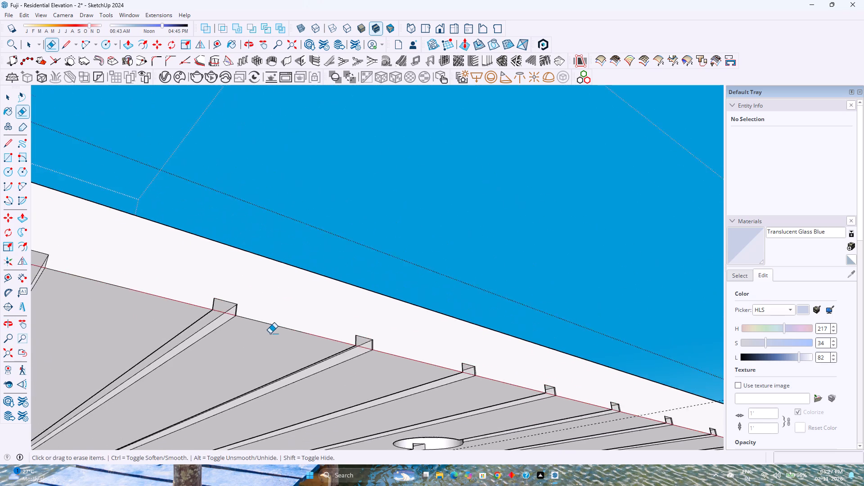
pyautogui.keyDown('shift'); pyautogui.moveTo(636, 445); pyautogui.dragTo(297, 347, button='middle'); pyautogui.keyUp('shift')
pyautogui.scroll(2, 476, 334)
pyautogui.scroll(4, 589, 413)
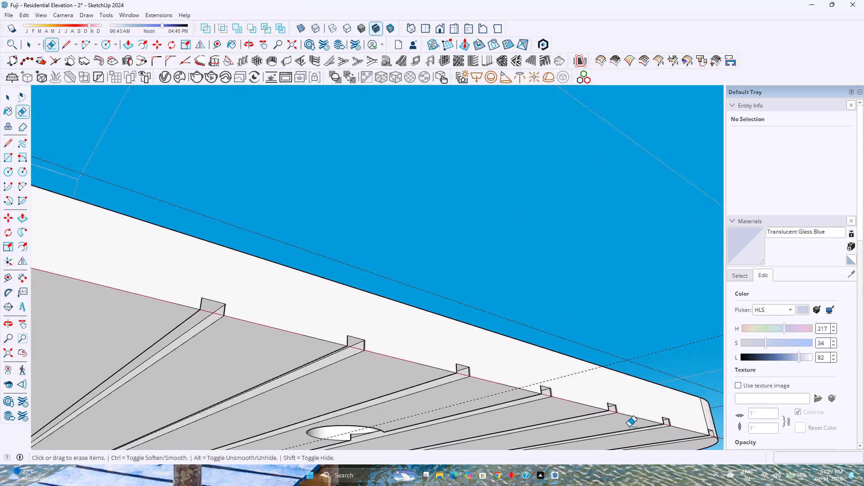
pyautogui.scroll(6, 629, 427)
pyautogui.keyDown('shift'); pyautogui.moveTo(369, 361); pyautogui.dragTo(345, 356, button='middle'); pyautogui.keyUp('shift')
pyautogui.keyDown('shift'); pyautogui.middleClick(334, 355); pyautogui.keyUp('shift')
pyautogui.keyDown('shift'); pyautogui.moveTo(553, 385); pyautogui.dragTo(202, 310, button='middle'); pyautogui.keyUp('shift')
pyautogui.keyDown('shift'); pyautogui.middleClick(202, 310); pyautogui.keyUp('shift')
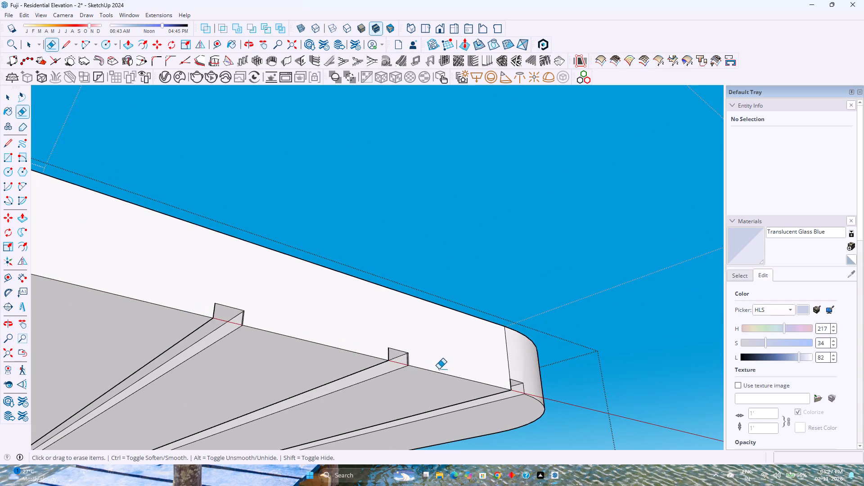
pyautogui.scroll(10, 406, 365)
pyautogui.click(409, 355)
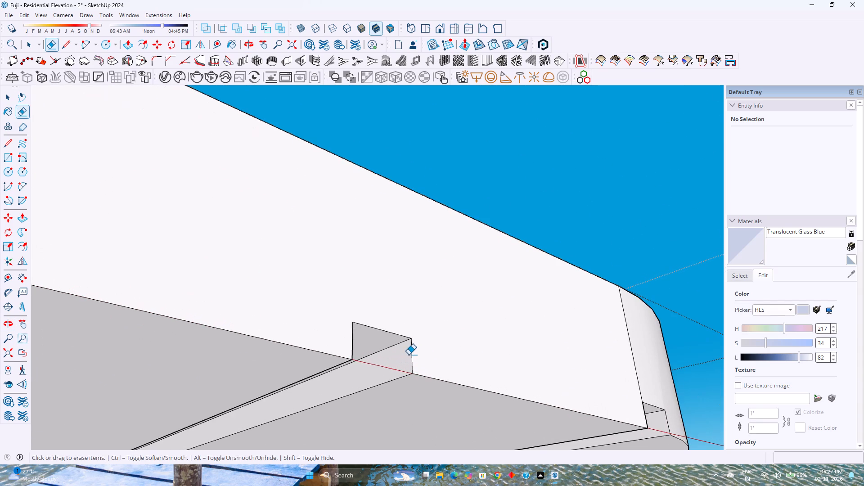
# Erase the stray short edges at the outer ends of the third and fourth grooves from the slab's rounded corner.
pyautogui.scroll(-3, 400, 353)
pyautogui.keyDown('shift'); pyautogui.moveTo(339, 347); pyautogui.dragTo(554, 397, button='middle'); pyautogui.keyUp('shift')
pyautogui.keyDown('shift'); pyautogui.middleClick(554, 397); pyautogui.keyUp('shift')
pyautogui.moveTo(256, 310); pyautogui.dragTo(322, 347, button='middle')
pyautogui.middleClick(322, 347)
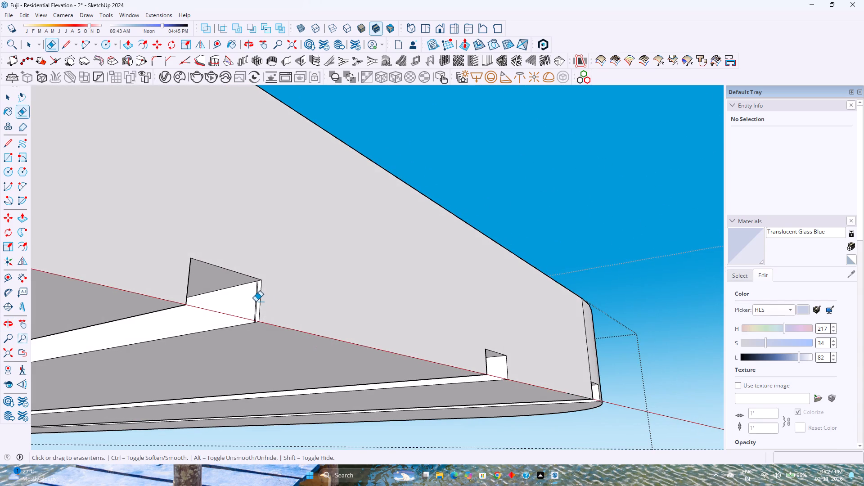
pyautogui.click(255, 301)
pyautogui.scroll(-2, 255, 301)
pyautogui.click(256, 300)
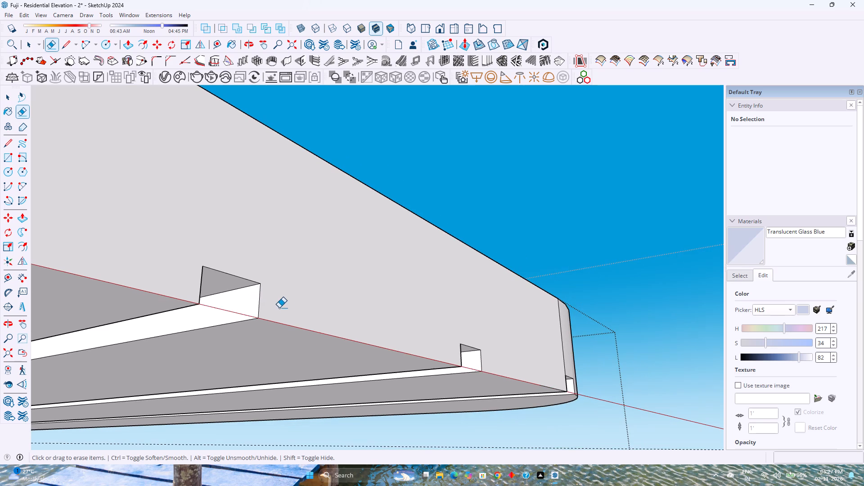
pyautogui.scroll(-5, 284, 310)
pyautogui.keyDown('shift'); pyautogui.moveTo(272, 310); pyautogui.dragTo(508, 375, button='middle'); pyautogui.keyUp('shift')
pyautogui.scroll(-6, 465, 351)
pyautogui.scroll(8, 349, 324)
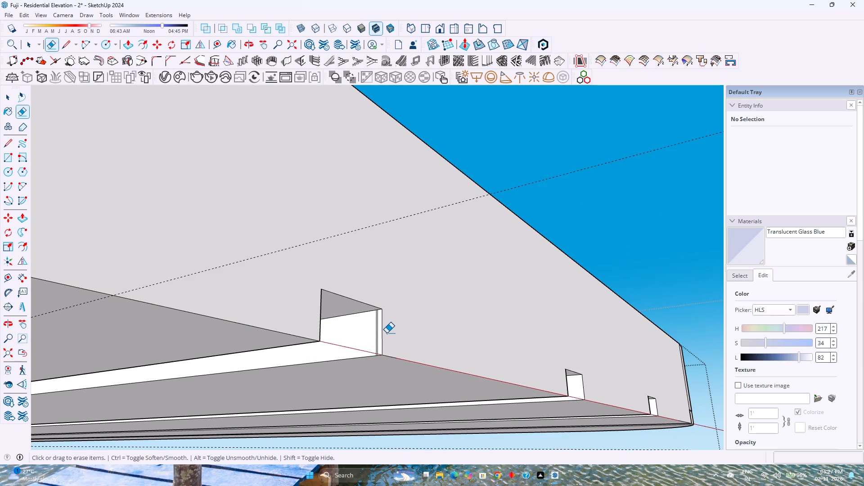
pyautogui.click(378, 331)
# Erase the stray short edges at the outer ends of the fifth and sixth grooves from the slab's rounded corner.
pyautogui.scroll(-9, 378, 331)
pyautogui.keyDown('shift'); pyautogui.moveTo(344, 334); pyautogui.dragTo(463, 357, button='middle'); pyautogui.keyUp('shift')
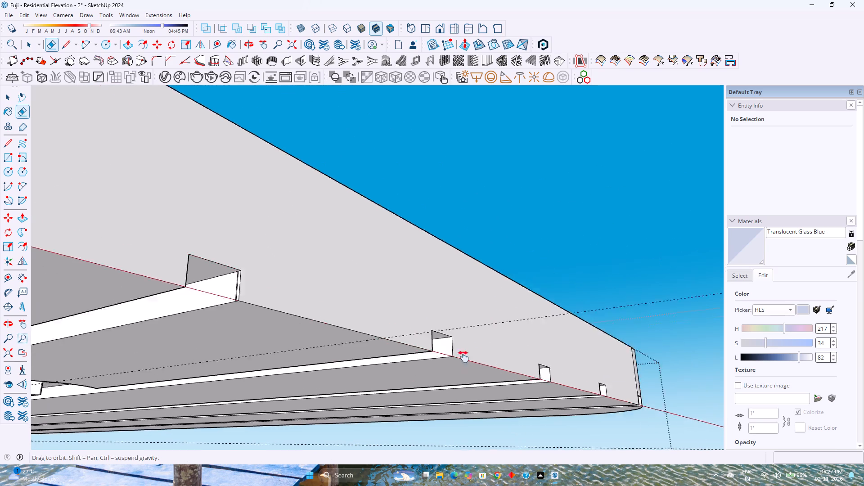
pyautogui.keyDown('shift'); pyautogui.moveTo(463, 357); pyautogui.dragTo(640, 386, button='middle'); pyautogui.keyUp('shift')
pyautogui.scroll(2, 567, 346)
pyautogui.click(558, 335)
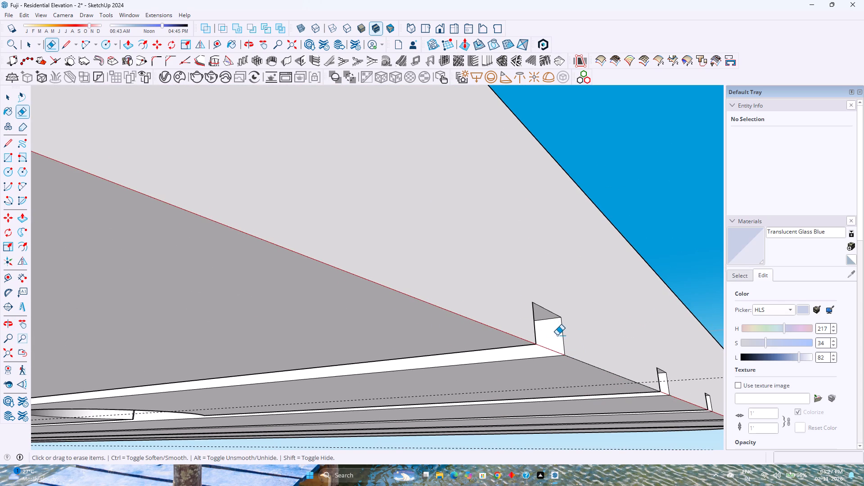
pyautogui.scroll(-9, 550, 336)
pyautogui.keyDown('shift'); pyautogui.moveTo(460, 339); pyautogui.dragTo(510, 400, button='middle'); pyautogui.keyUp('shift')
pyautogui.scroll(3, 507, 369)
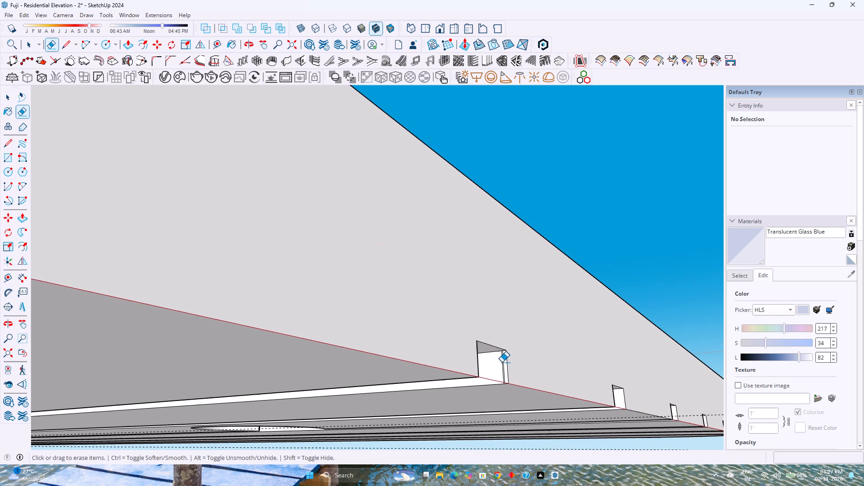
pyautogui.click(504, 361)
# Erase the stray short edges on the side walls of the next two grooves where they meet the slab edge.
pyautogui.scroll(-5, 503, 361)
pyautogui.keyDown('shift'); pyautogui.moveTo(326, 328); pyautogui.dragTo(387, 380, button='middle'); pyautogui.keyUp('shift')
pyautogui.keyDown('shift'); pyautogui.middleClick(387, 380); pyautogui.keyUp('shift')
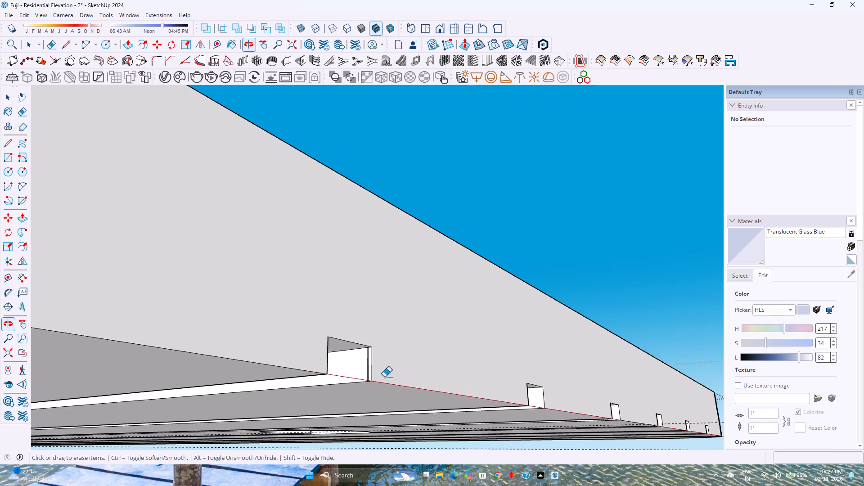
pyautogui.scroll(4, 356, 361)
pyautogui.click(374, 360)
pyautogui.scroll(-4, 374, 360)
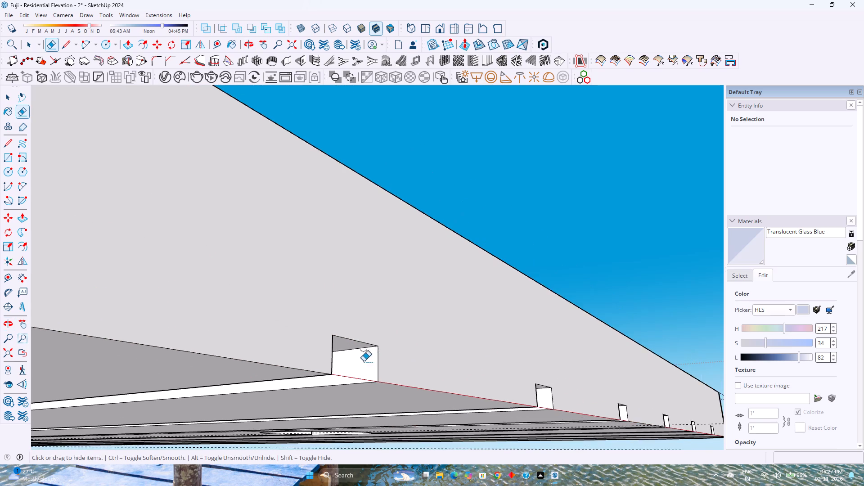
pyautogui.keyDown('shift'); pyautogui.moveTo(362, 361); pyautogui.dragTo(535, 417, button='middle'); pyautogui.keyUp('shift')
pyautogui.scroll(-7, 531, 401)
pyautogui.scroll(8, 385, 392)
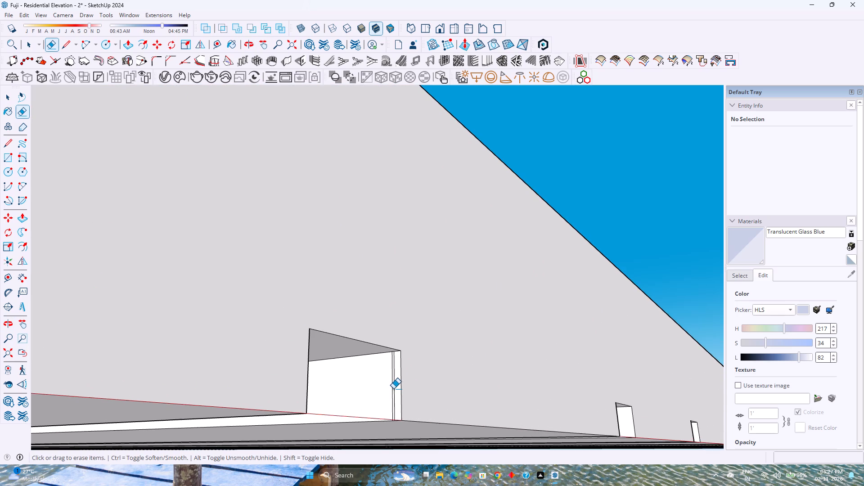
pyautogui.click(394, 388)
pyautogui.click(392, 388)
pyautogui.scroll(-10, 392, 388)
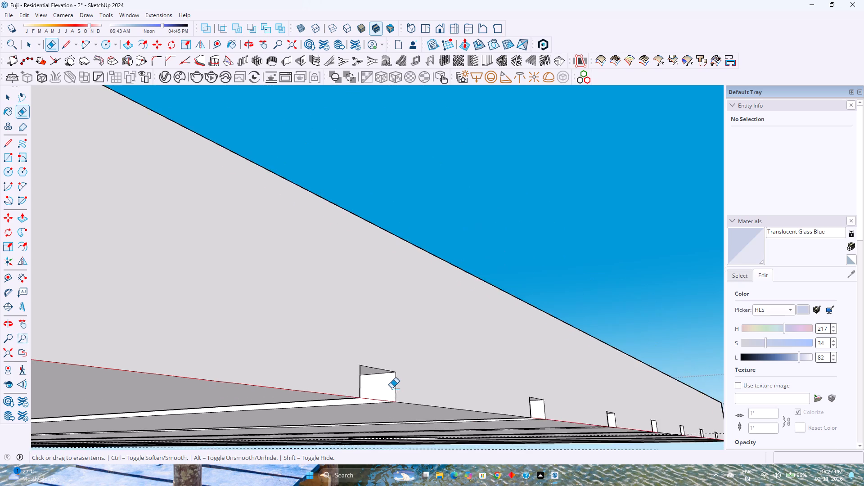
# Erase the stray short edges at the outer ends of the following two grooves, working away from the slab's rounded corner.
pyautogui.scroll(-5, 391, 388)
pyautogui.keyDown('shift'); pyautogui.moveTo(309, 400); pyautogui.dragTo(459, 419, button='middle'); pyautogui.keyUp('shift')
pyautogui.scroll(8, 419, 384)
pyautogui.moveTo(436, 387); pyautogui.dragTo(432, 389)
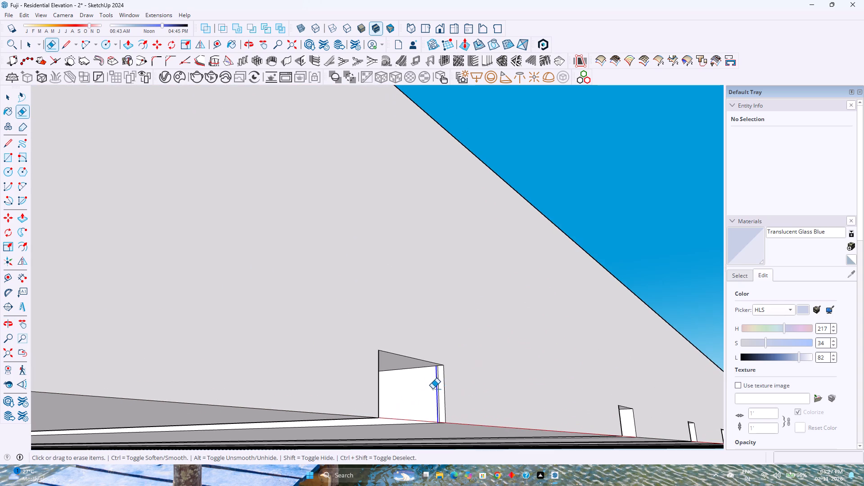
pyautogui.moveTo(432, 389); pyautogui.dragTo(432, 389)
pyautogui.scroll(-2, 432, 389)
pyautogui.click(439, 389)
pyautogui.scroll(-11, 435, 389)
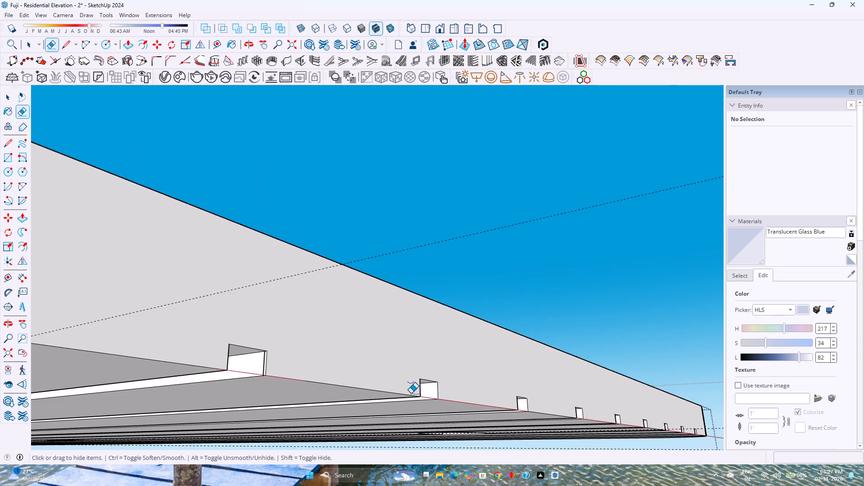
pyautogui.keyDown('shift'); pyautogui.moveTo(410, 393); pyautogui.dragTo(514, 425, button='middle'); pyautogui.keyUp('shift')
pyautogui.scroll(9, 395, 401)
pyautogui.moveTo(417, 400); pyautogui.dragTo(407, 399)
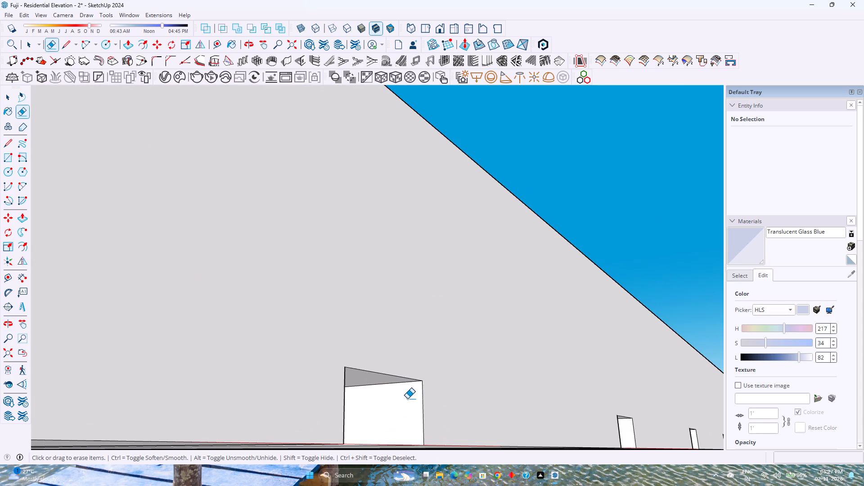
# Erase the stray short edges on the side walls of the next two grooves along the slab edge.
pyautogui.scroll(-10, 407, 399)
pyautogui.keyDown('shift'); pyautogui.moveTo(397, 399); pyautogui.dragTo(577, 414, button='middle'); pyautogui.keyUp('shift')
pyautogui.scroll(4, 392, 386)
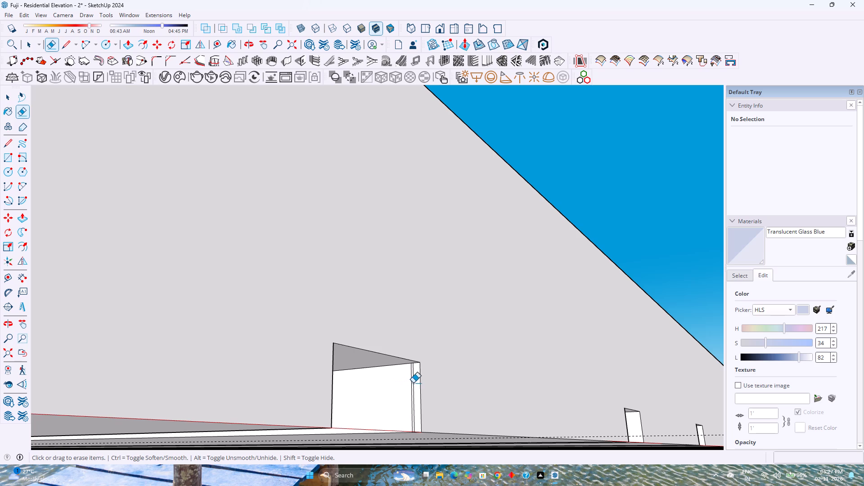
pyautogui.moveTo(413, 383); pyautogui.dragTo(402, 382)
pyautogui.scroll(-9, 402, 382)
pyautogui.keyDown('shift'); pyautogui.moveTo(330, 392); pyautogui.dragTo(549, 420, button='middle'); pyautogui.keyUp('shift')
pyautogui.keyDown('shift'); pyautogui.middleClick(551, 420); pyautogui.keyUp('shift')
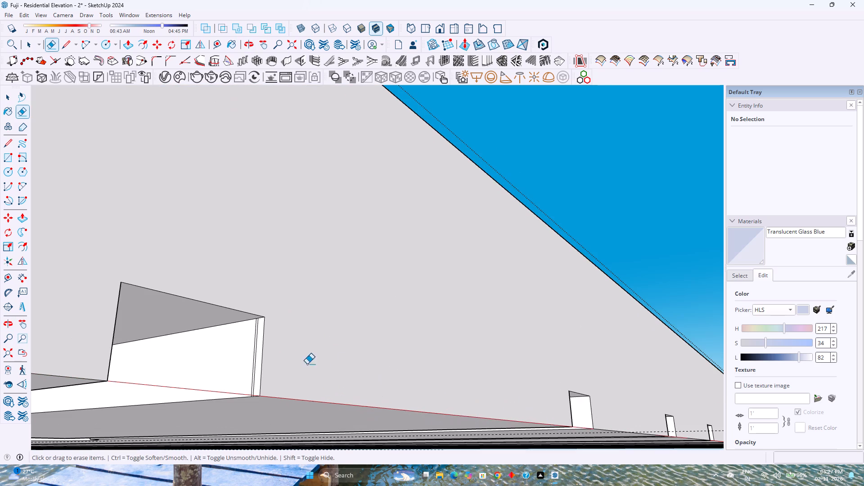
pyautogui.moveTo(256, 358); pyautogui.dragTo(239, 362)
# Erase the doubled short edges at the outer ends of the following two grooves along the slab edge.
pyautogui.keyDown('shift'); pyautogui.moveTo(253, 367); pyautogui.dragTo(542, 405, button='middle'); pyautogui.keyUp('shift')
pyautogui.keyDown('shift'); pyautogui.middleClick(578, 410); pyautogui.keyUp('shift')
pyautogui.keyDown('shift'); pyautogui.scroll(-1, 580, 410); pyautogui.keyUp('shift')
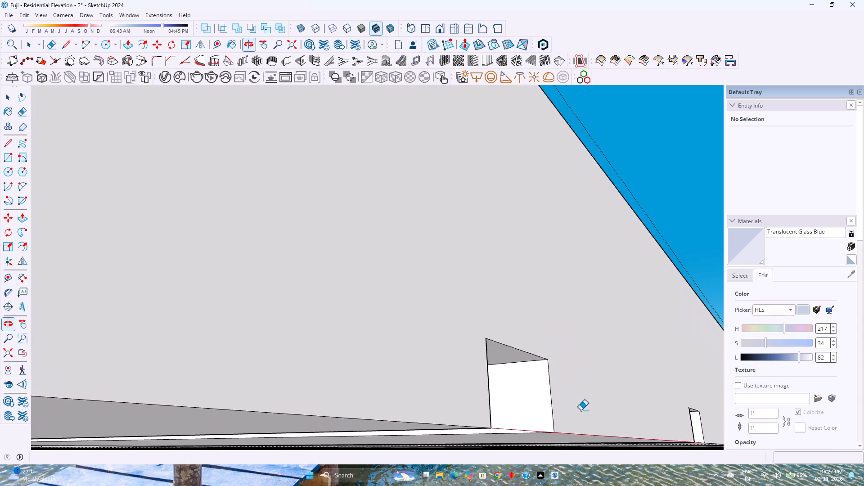
pyautogui.keyDown('shift'); pyautogui.scroll(-10, 580, 410); pyautogui.keyUp('shift')
pyautogui.scroll(5, 225, 339)
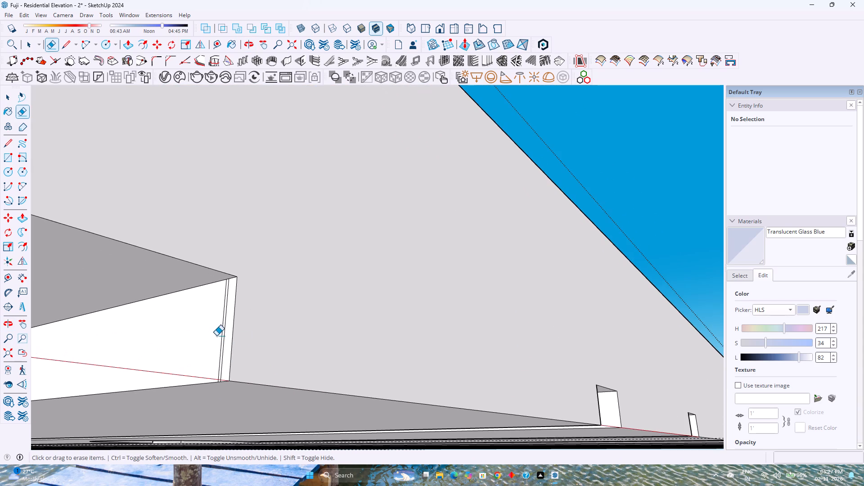
pyautogui.moveTo(223, 334); pyautogui.dragTo(214, 337)
pyautogui.click(223, 335)
pyautogui.scroll(-5, 214, 338)
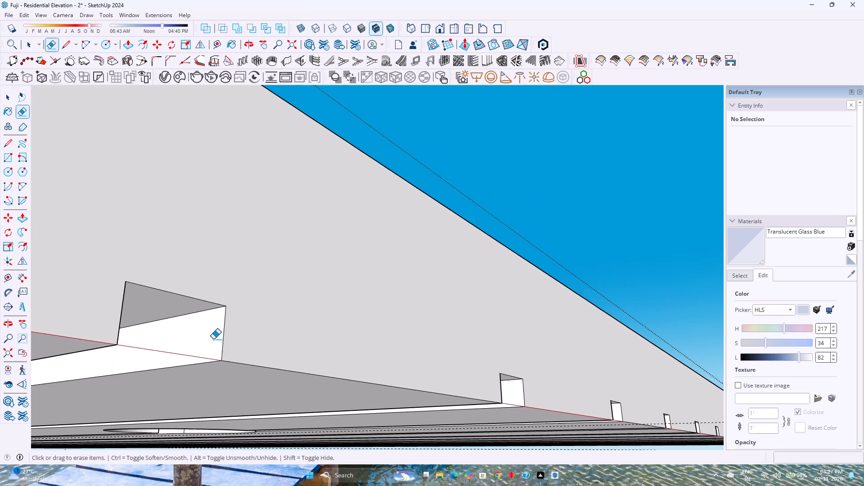
pyautogui.scroll(-3, 213, 339)
pyautogui.keyDown('shift'); pyautogui.moveTo(228, 337); pyautogui.dragTo(383, 345, button='middle'); pyautogui.keyUp('shift')
pyautogui.scroll(-14, 393, 345)
pyautogui.scroll(17, 217, 309)
pyautogui.moveTo(277, 301); pyautogui.dragTo(261, 302)
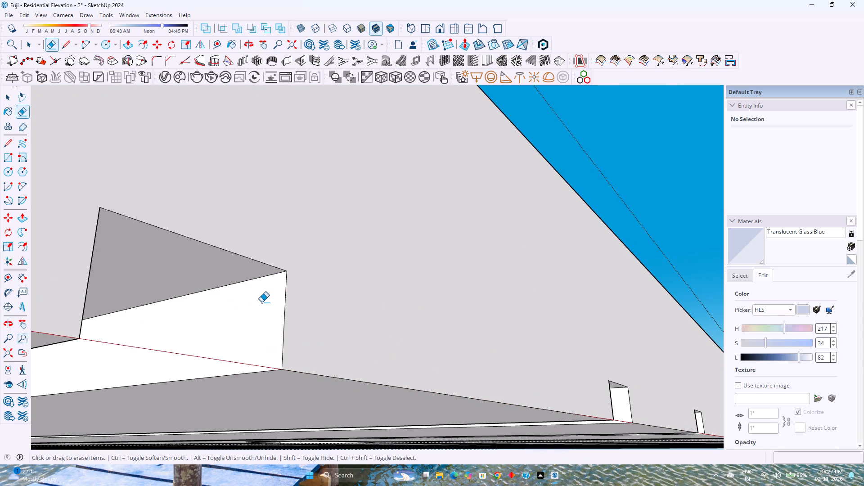
# Erase the stray short edges at the outer end of the next groove along the slab edge.
pyautogui.scroll(-11, 262, 302)
pyautogui.keyDown('shift'); pyautogui.moveTo(270, 304); pyautogui.dragTo(408, 311, button='middle'); pyautogui.keyUp('shift')
pyautogui.keyDown('shift'); pyautogui.middleClick(409, 311); pyautogui.keyUp('shift')
pyautogui.scroll(-10, 409, 311)
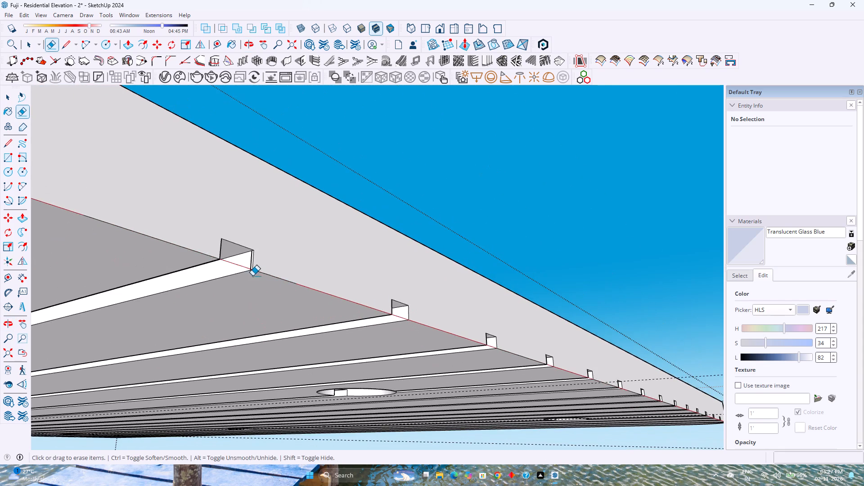
pyautogui.scroll(17, 245, 265)
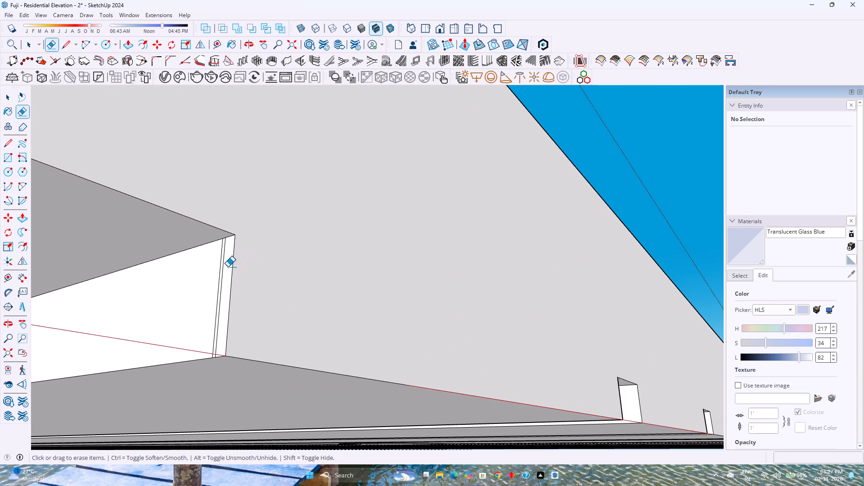
pyautogui.moveTo(225, 268); pyautogui.dragTo(214, 273)
# Back at the slab's rounded corner, erase the stray short edge on the opposite side wall of the second groove.
pyautogui.scroll(-15, 246, 270)
pyautogui.keyDown('shift'); pyautogui.moveTo(246, 274); pyautogui.dragTo(409, 346, button='middle'); pyautogui.keyUp('shift')
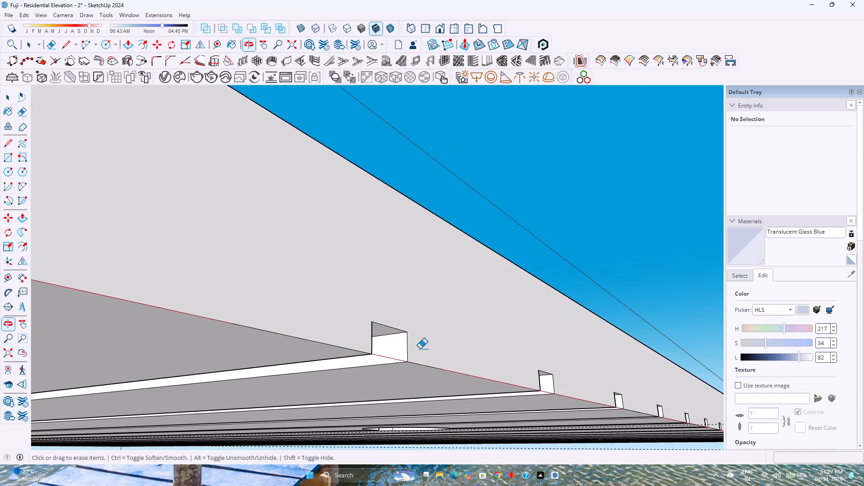
pyautogui.scroll(-10, 420, 349)
pyautogui.middleClick(374, 337)
pyautogui.moveTo(373, 337); pyautogui.dragTo(304, 342, button='middle')
pyautogui.keyDown('shift'); pyautogui.moveTo(245, 311); pyautogui.dragTo(303, 348, button='middle'); pyautogui.keyUp('shift')
pyautogui.scroll(-7, 305, 345)
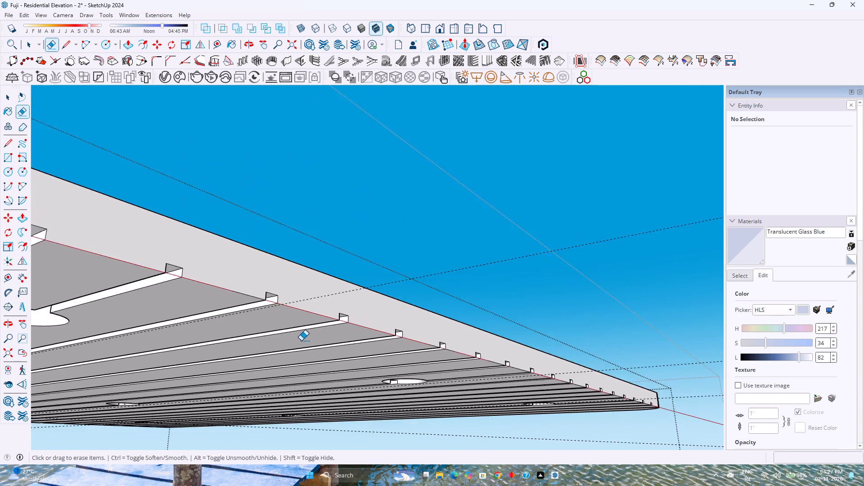
pyautogui.scroll(-4, 301, 341)
pyautogui.moveTo(400, 381); pyautogui.dragTo(211, 333, button='middle')
pyautogui.scroll(-4, 259, 328)
pyautogui.moveTo(564, 351); pyautogui.dragTo(353, 335, button='middle')
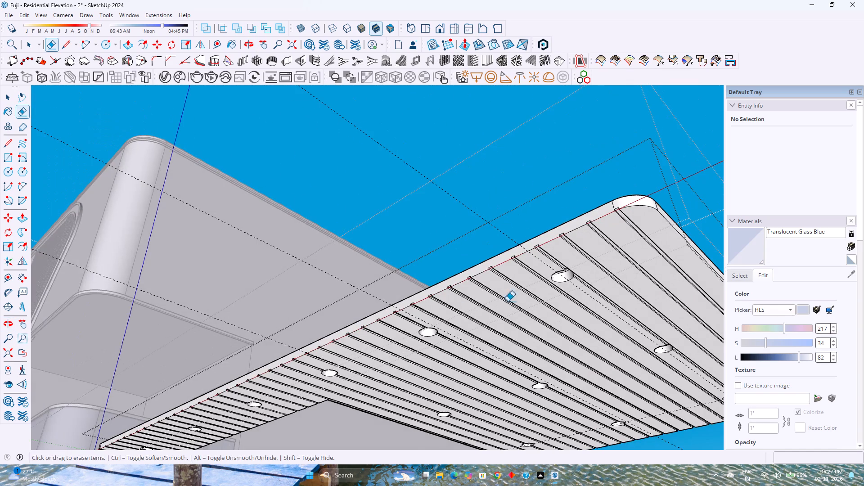
pyautogui.scroll(5, 576, 257)
pyautogui.keyDown('shift'); pyautogui.moveTo(575, 261); pyautogui.dragTo(536, 288, button='middle'); pyautogui.keyUp('shift')
pyautogui.keyDown('shift'); pyautogui.moveTo(531, 290); pyautogui.dragTo(417, 334, button='middle'); pyautogui.keyUp('shift')
pyautogui.scroll(-4, 416, 331)
pyautogui.scroll(1, 409, 320)
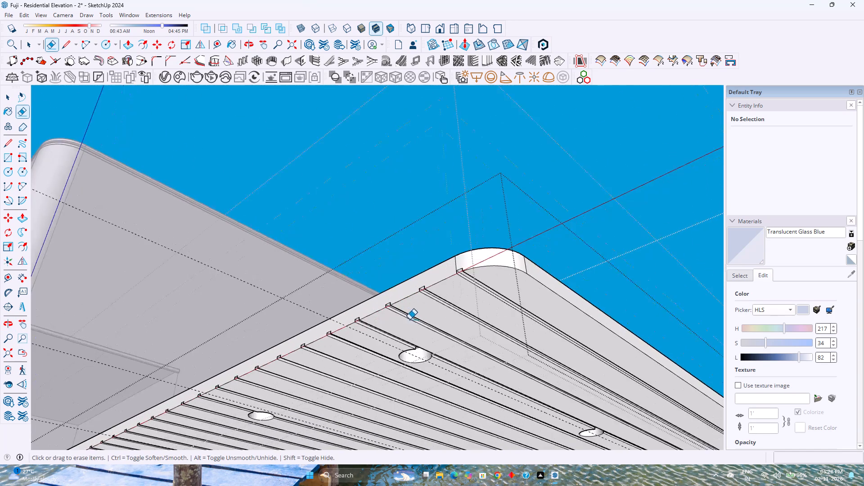
pyautogui.scroll(9, 409, 319)
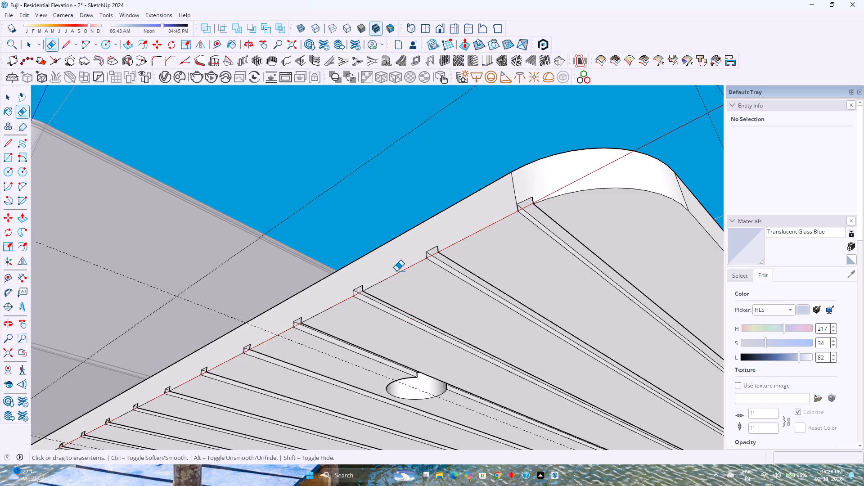
pyautogui.scroll(19, 434, 256)
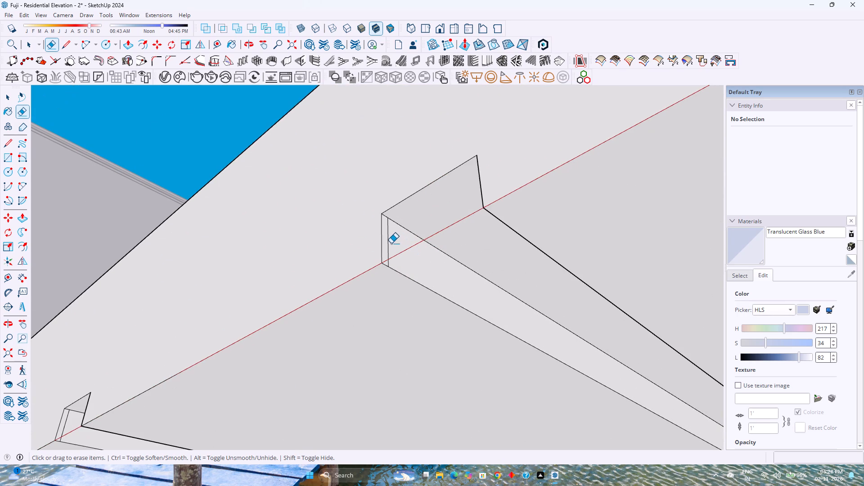
pyautogui.click(387, 243)
# Erase the stray short edges on the same side wall of the third and fourth grooves from the rounded corner.
pyautogui.keyDown('shift'); pyautogui.moveTo(83, 404); pyautogui.dragTo(89, 398, button='middle'); pyautogui.keyUp('shift')
pyautogui.scroll(3, 144, 395)
pyautogui.keyDown('shift'); pyautogui.moveTo(89, 403); pyautogui.dragTo(294, 333, button='middle'); pyautogui.keyUp('shift')
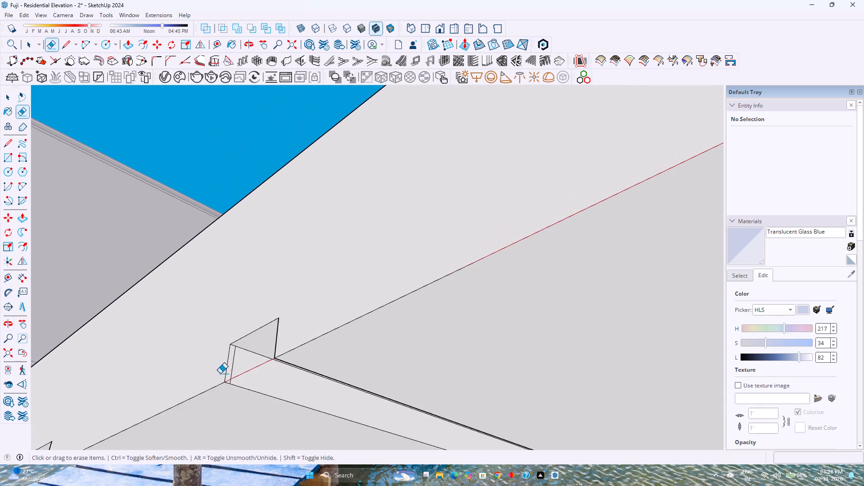
pyautogui.scroll(7, 220, 373)
pyautogui.click(233, 364)
pyautogui.scroll(-9, 235, 363)
pyautogui.keyDown('shift'); pyautogui.moveTo(214, 362); pyautogui.dragTo(451, 306, button='middle'); pyautogui.keyUp('shift')
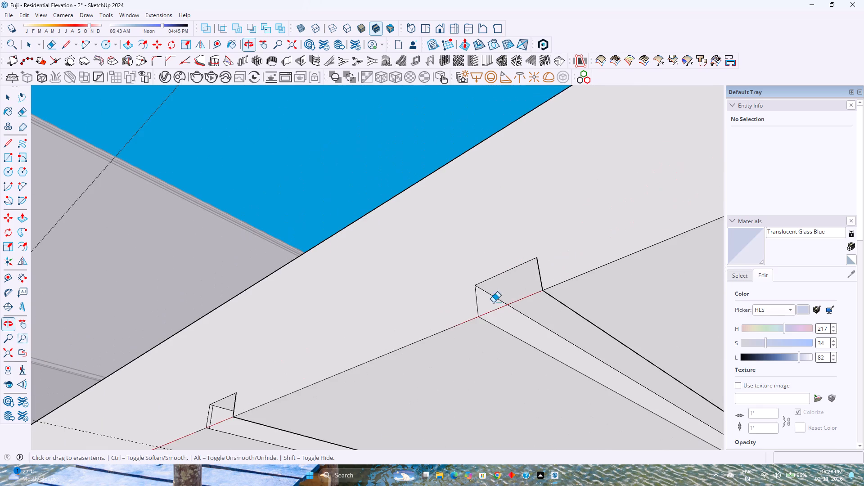
pyautogui.scroll(12, 182, 433)
pyautogui.click(229, 398)
# Erase the stray short edges on the same side wall of the fifth and sixth grooves from the rounded corner.
pyautogui.scroll(-8, 231, 394)
pyautogui.keyDown('shift'); pyautogui.moveTo(240, 386); pyautogui.dragTo(403, 310, button='middle'); pyautogui.keyUp('shift')
pyautogui.keyDown('shift'); pyautogui.middleClick(409, 307); pyautogui.keyUp('shift')
pyautogui.scroll(-4, 420, 302)
pyautogui.scroll(8, 235, 394)
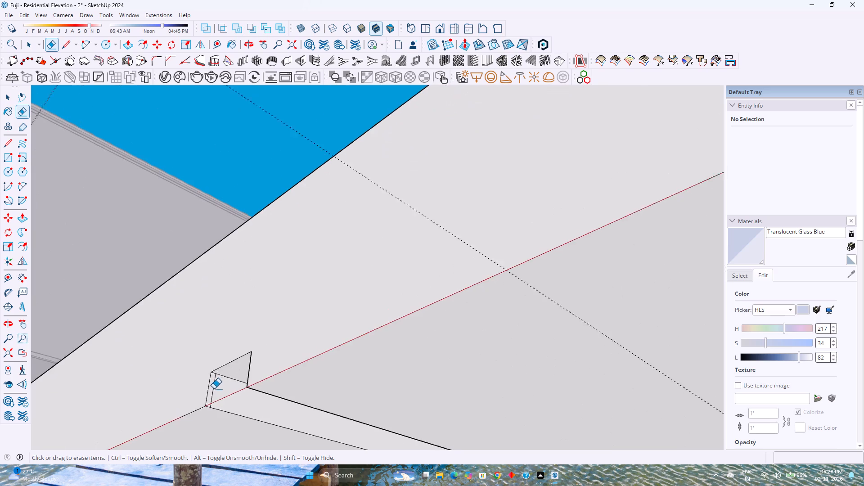
pyautogui.scroll(2, 214, 389)
pyautogui.click(213, 387)
pyautogui.scroll(-8, 215, 383)
pyautogui.keyDown('shift'); pyautogui.moveTo(252, 369); pyautogui.dragTo(488, 279, button='middle'); pyautogui.keyUp('shift')
pyautogui.keyDown('shift'); pyautogui.middleClick(499, 276); pyautogui.keyUp('shift')
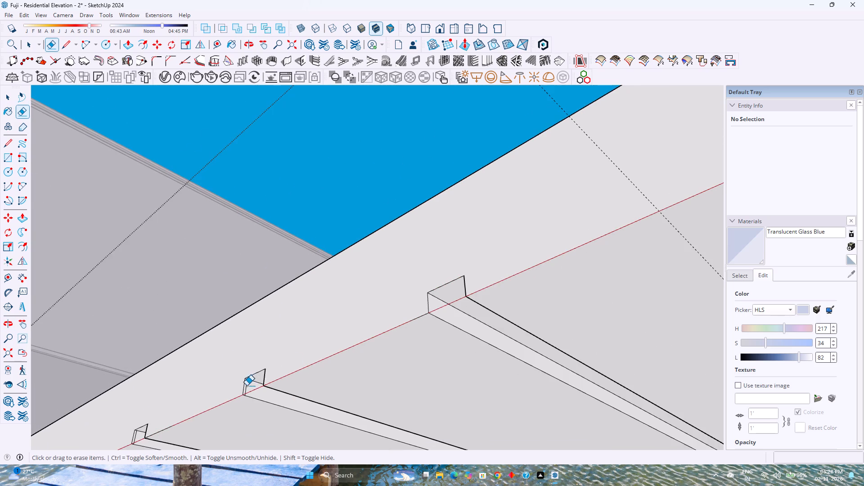
pyautogui.scroll(5, 247, 386)
pyautogui.click(244, 385)
pyautogui.click(244, 385)
pyautogui.click(245, 385)
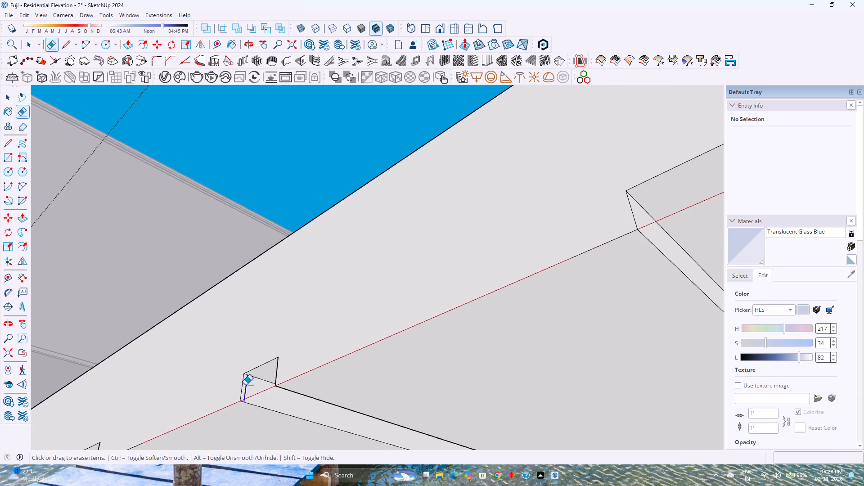
# Erase the stray short edges on the same side wall of the seventh and eighth grooves from the rounded corner.
pyautogui.scroll(-4, 252, 382)
pyautogui.keyDown('shift'); pyautogui.moveTo(224, 392); pyautogui.dragTo(400, 270, button='middle'); pyautogui.keyUp('shift')
pyautogui.scroll(7, 265, 335)
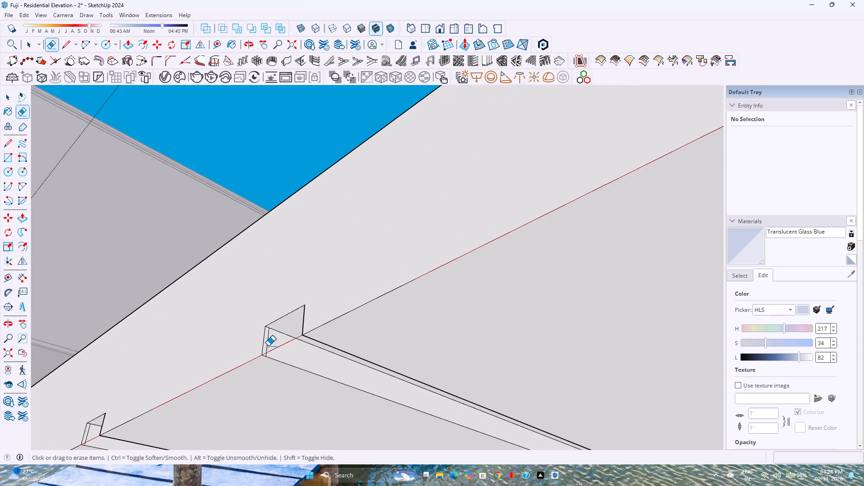
pyautogui.doubleClick(266, 342)
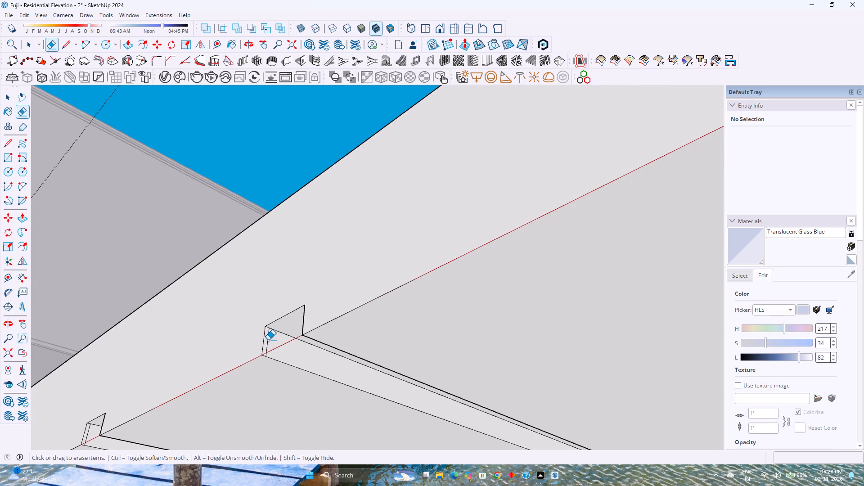
pyautogui.click(268, 340)
pyautogui.scroll(-5, 270, 339)
pyautogui.keyDown('shift'); pyautogui.moveTo(266, 355); pyautogui.dragTo(377, 265, button='middle'); pyautogui.keyUp('shift')
pyautogui.keyDown('shift'); pyautogui.scroll(1, 380, 263); pyautogui.keyUp('shift')
pyautogui.scroll(2, 222, 355)
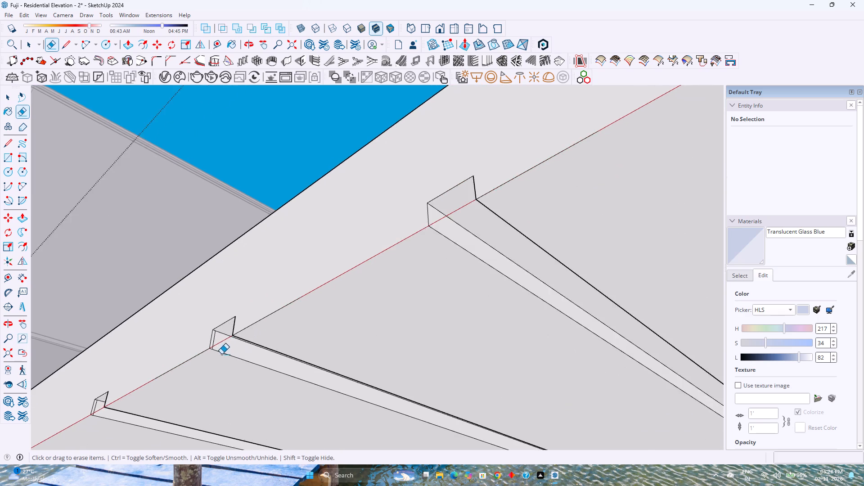
pyautogui.scroll(5, 221, 354)
pyautogui.click(215, 332)
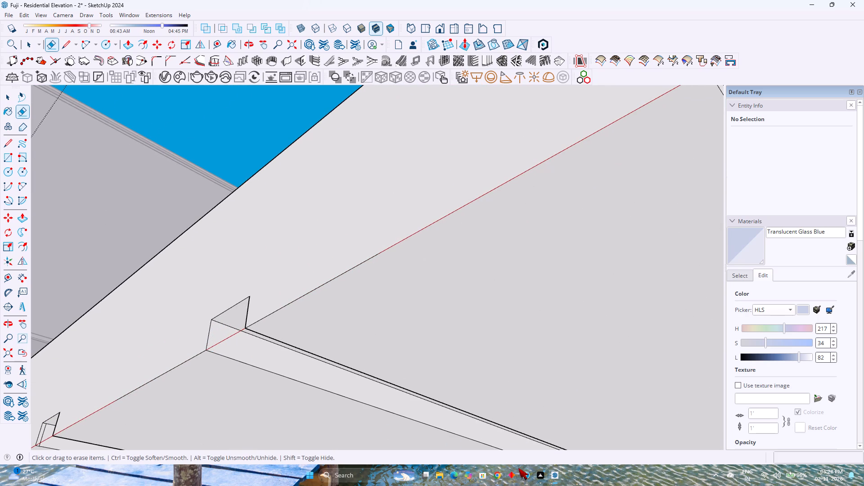
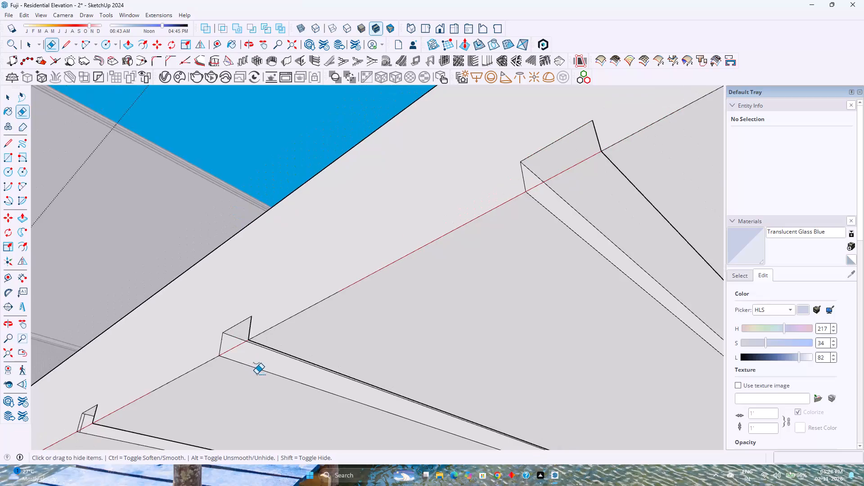
# Continue along the slab edge, erasing the stray short edges on the same side wall of the ninth and tenth grooves.
pyautogui.keyDown('shift'); pyautogui.moveTo(253, 376); pyautogui.dragTo(427, 255, button='middle'); pyautogui.keyUp('shift')
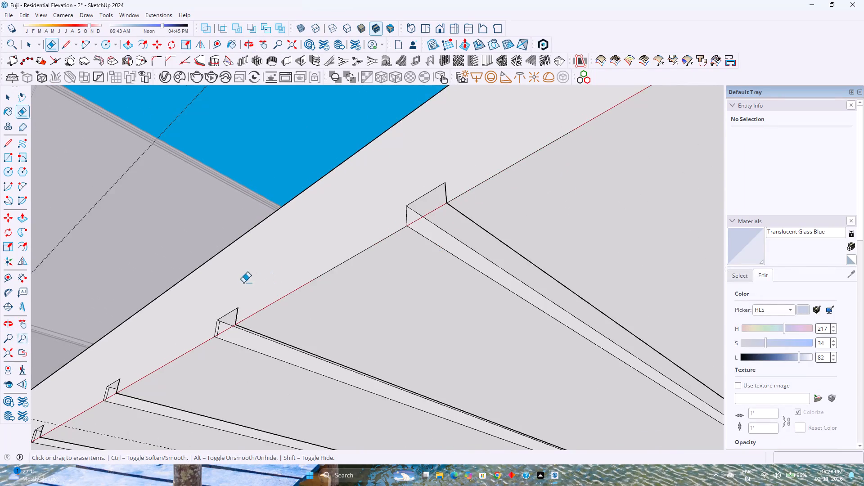
pyautogui.scroll(13, 243, 283)
pyautogui.click(207, 352)
pyautogui.scroll(-4, 208, 351)
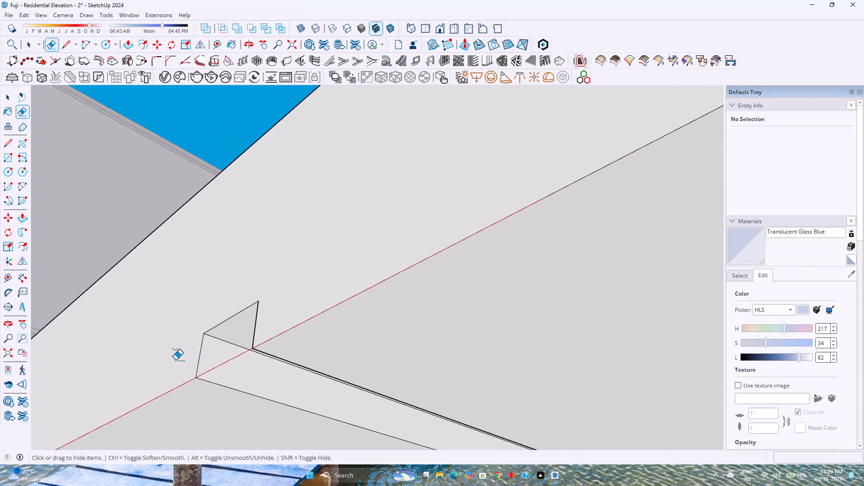
pyautogui.keyDown('shift'); pyautogui.moveTo(177, 360); pyautogui.dragTo(424, 249, button='middle'); pyautogui.keyUp('shift')
pyautogui.keyDown('shift'); pyautogui.moveTo(270, 357); pyautogui.dragTo(540, 189, button='middle'); pyautogui.keyUp('shift')
pyautogui.scroll(2, 400, 260)
pyautogui.scroll(4, 336, 287)
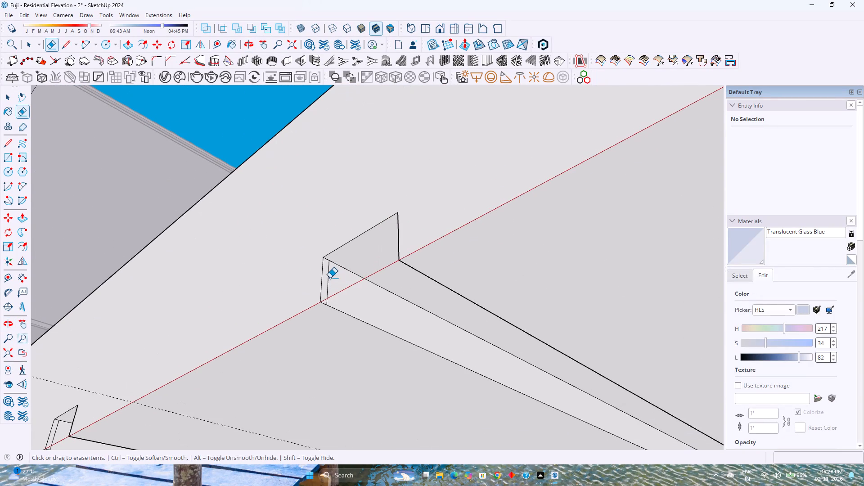
pyautogui.click(328, 276)
# Erase the stray short edges on the same side wall of the eleventh and twelfth grooves from the rounded corner.
pyautogui.scroll(-4, 328, 274)
pyautogui.keyDown('shift'); pyautogui.moveTo(240, 286); pyautogui.dragTo(592, 141, button='middle'); pyautogui.keyUp('shift')
pyautogui.scroll(5, 344, 315)
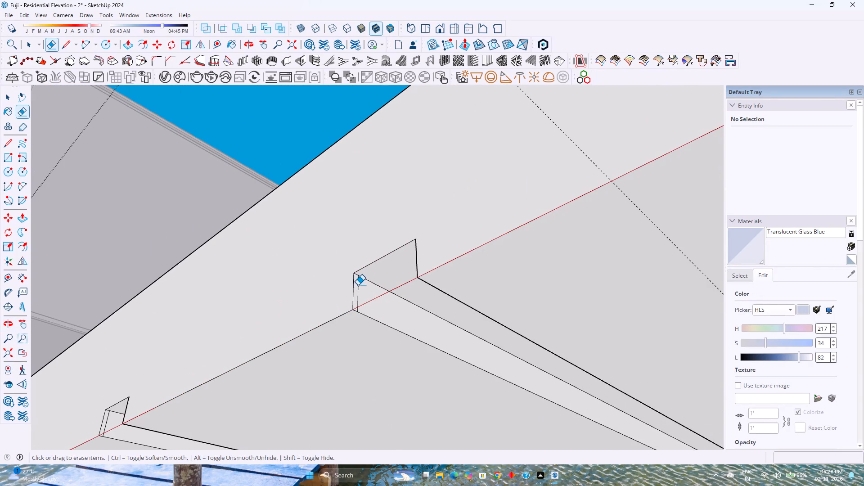
pyautogui.click(357, 288)
pyautogui.scroll(-5, 357, 285)
pyautogui.keyDown('shift'); pyautogui.moveTo(274, 296); pyautogui.dragTo(441, 185, button='middle'); pyautogui.keyUp('shift')
pyautogui.scroll(5, 328, 301)
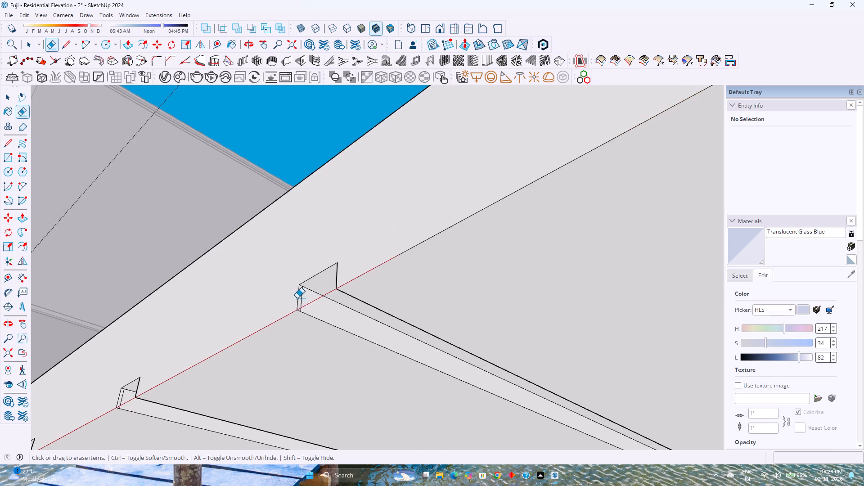
pyautogui.scroll(3, 297, 298)
pyautogui.click(301, 293)
pyautogui.click(303, 291)
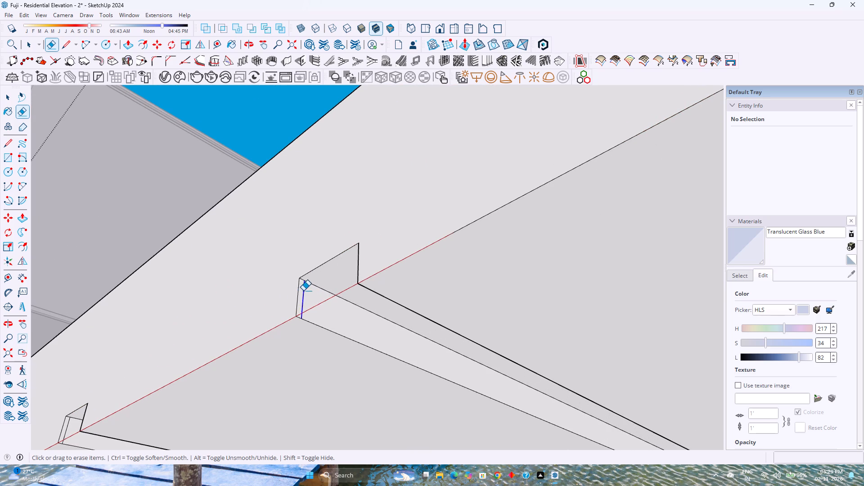
# Erase the stray short edges on the same side wall of the thirteenth and fourteenth grooves from the rounded corner.
pyautogui.scroll(-5, 309, 284)
pyautogui.keyDown('shift'); pyautogui.moveTo(186, 313); pyautogui.dragTo(317, 226, button='middle'); pyautogui.keyUp('shift')
pyautogui.scroll(6, 245, 324)
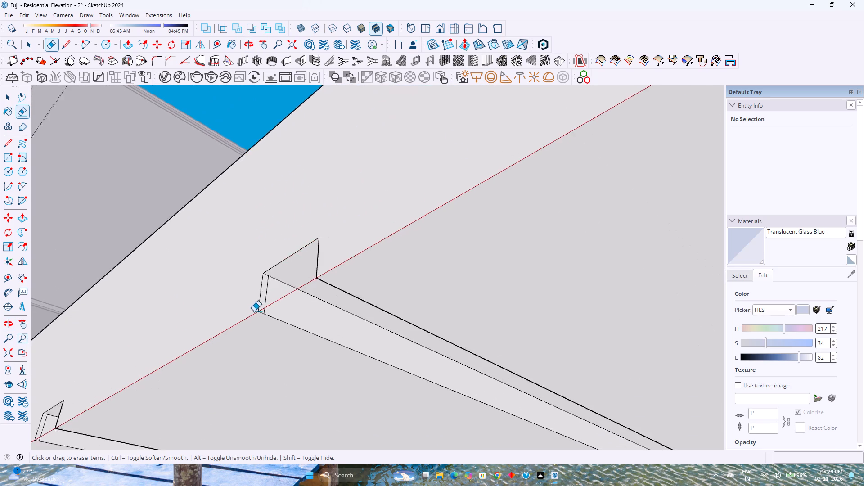
pyautogui.scroll(5, 254, 311)
pyautogui.click(268, 295)
pyautogui.scroll(-9, 268, 295)
pyautogui.keyDown('shift'); pyautogui.moveTo(224, 321); pyautogui.dragTo(496, 163, button='middle'); pyautogui.keyUp('shift')
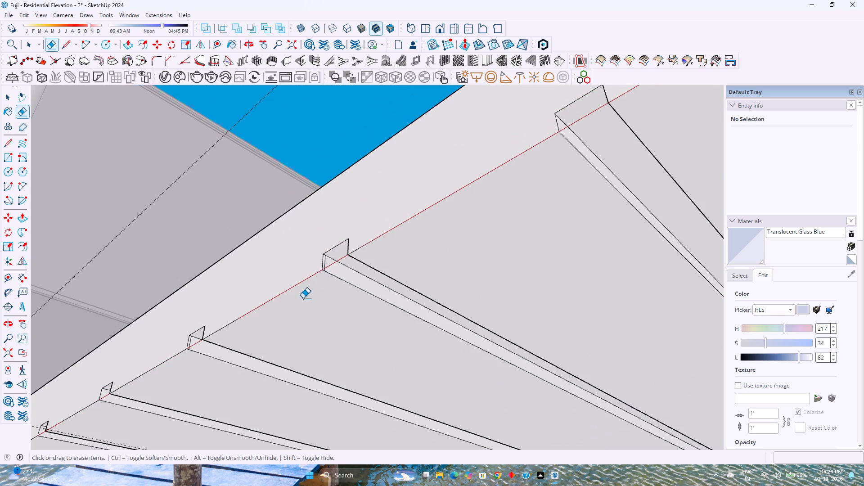
pyautogui.scroll(10, 325, 278)
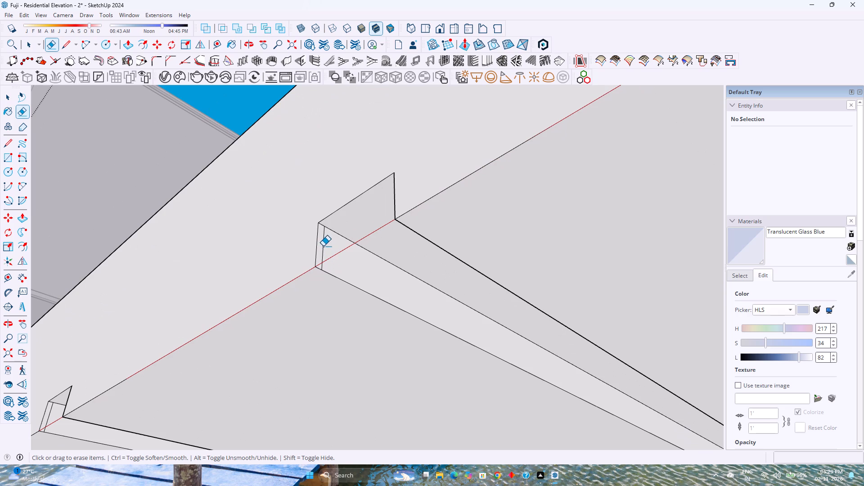
pyautogui.click(323, 246)
# Erase the remaining stray short edge on the same side wall of the fifteenth groove from the rounded corner.
pyautogui.scroll(-8, 323, 246)
pyautogui.keyDown('shift'); pyautogui.moveTo(238, 306); pyautogui.dragTo(421, 159, button='middle'); pyautogui.keyUp('shift')
pyautogui.scroll(9, 378, 218)
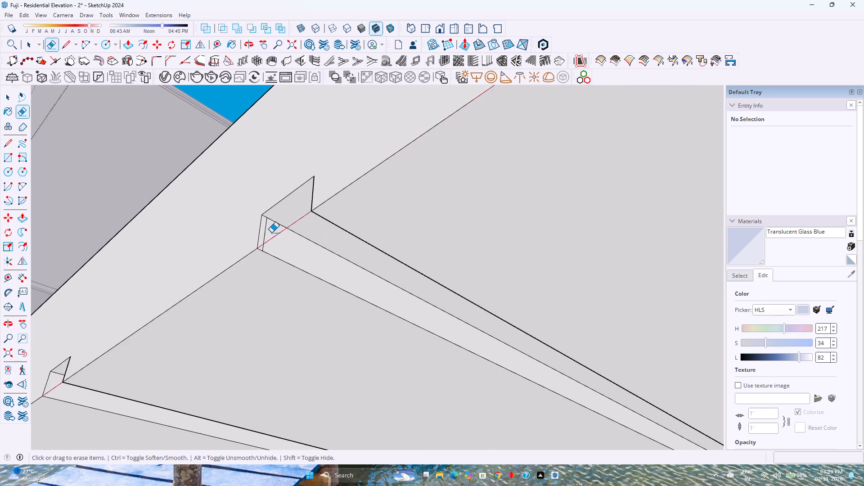
pyautogui.scroll(4, 271, 233)
pyautogui.click(262, 231)
pyautogui.scroll(-5, 295, 222)
pyautogui.scroll(1, 295, 222)
pyautogui.scroll(-6, 295, 222)
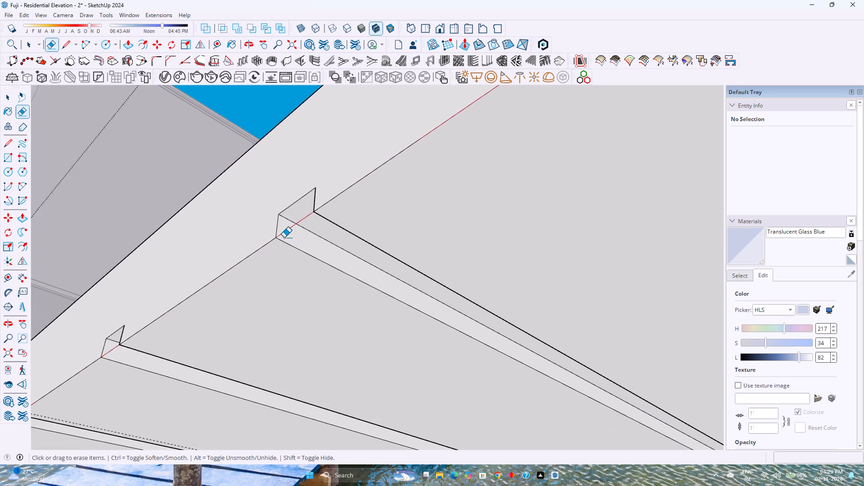
# Delete all construction guides around the grooved balcony slab.
pyautogui.scroll(-2, 284, 238)
pyautogui.keyDown('shift'); pyautogui.moveTo(185, 280); pyautogui.dragTo(393, 161, button='middle'); pyautogui.keyUp('shift')
pyautogui.scroll(-10, 237, 299)
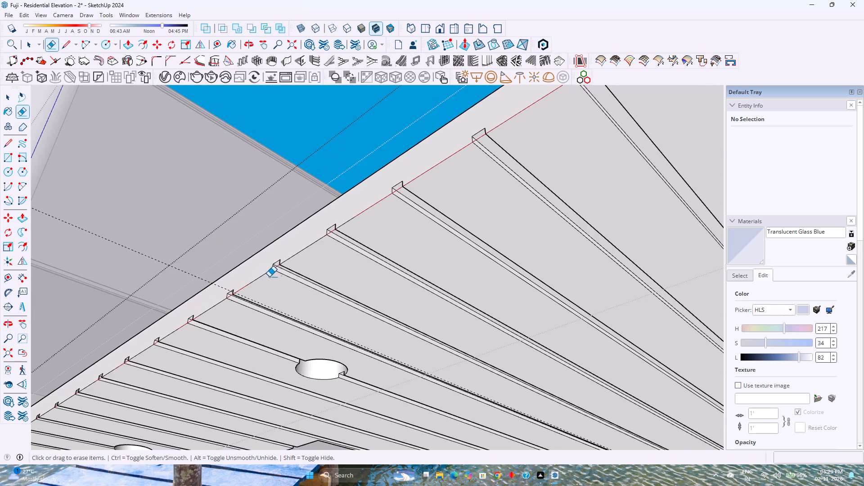
pyautogui.press('space')
pyautogui.scroll(-20, 294, 270)
pyautogui.scroll(-2, 294, 270)
pyautogui.moveTo(331, 266); pyautogui.dragTo(454, 233, button='middle')
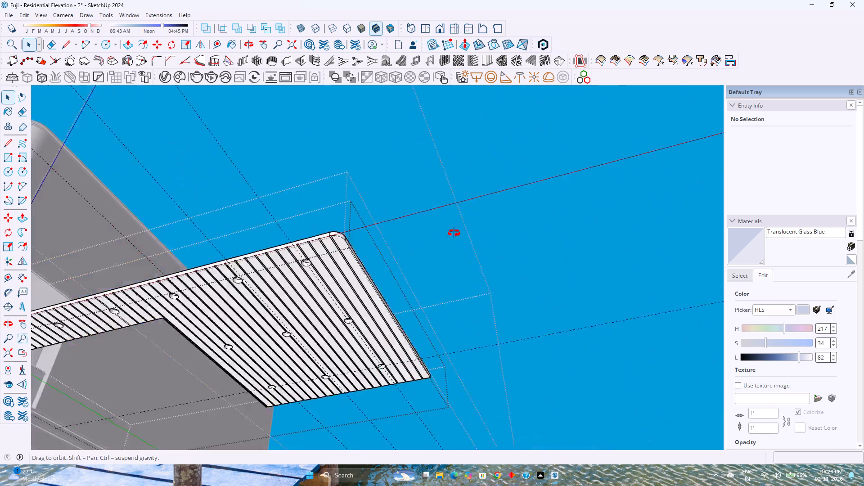
pyautogui.moveTo(454, 233); pyautogui.dragTo(549, 235, button='middle')
pyautogui.scroll(-3, 353, 253)
pyautogui.keyDown('shift'); pyautogui.moveTo(235, 265); pyautogui.dragTo(544, 291, button='middle'); pyautogui.keyUp('shift')
pyautogui.keyDown('shift'); pyautogui.middleClick(561, 293); pyautogui.keyUp('shift')
pyautogui.scroll(-4, 553, 292)
pyautogui.keyDown('shift'); pyautogui.moveTo(514, 290); pyautogui.dragTo(486, 327, button='middle'); pyautogui.keyUp('shift')
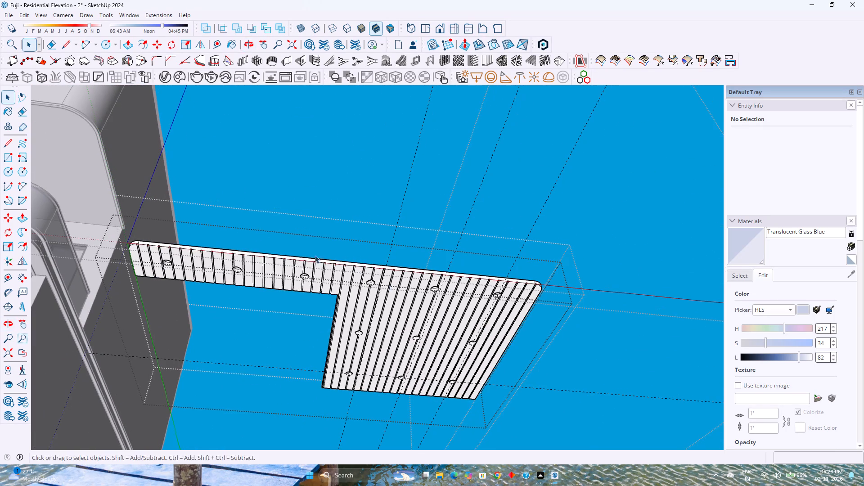
pyautogui.click(20, 15)
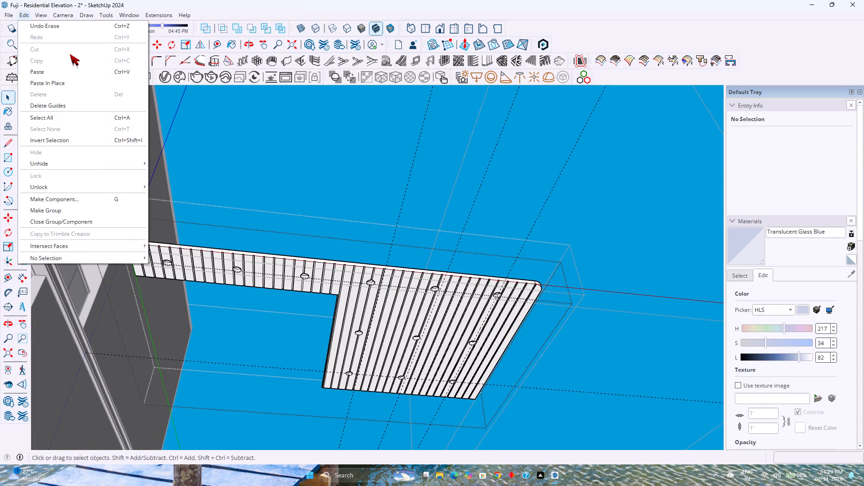
pyautogui.click(82, 104)
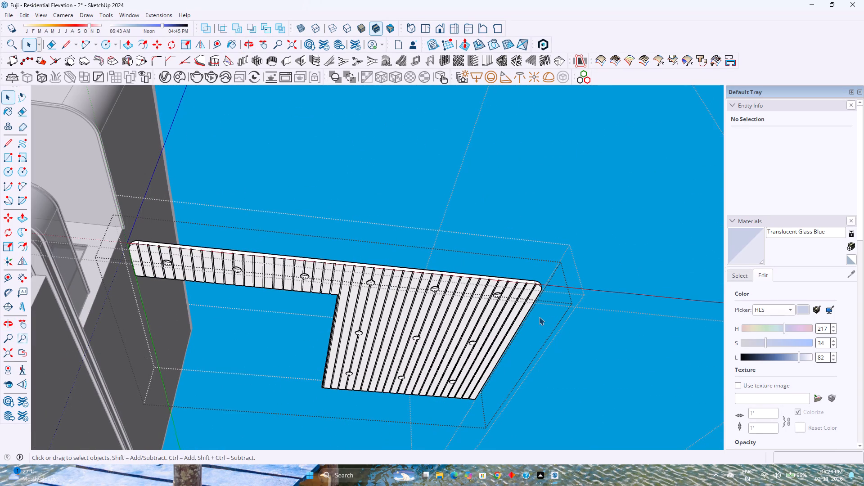
# Examine the groove ends along the slab edge near the rounded corner from below.
pyautogui.scroll(4, 523, 292)
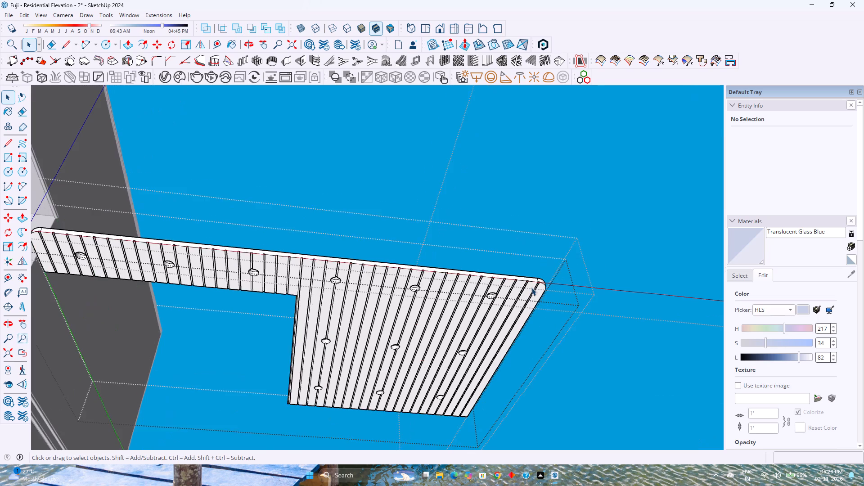
pyautogui.scroll(6, 531, 288)
pyautogui.scroll(15, 527, 280)
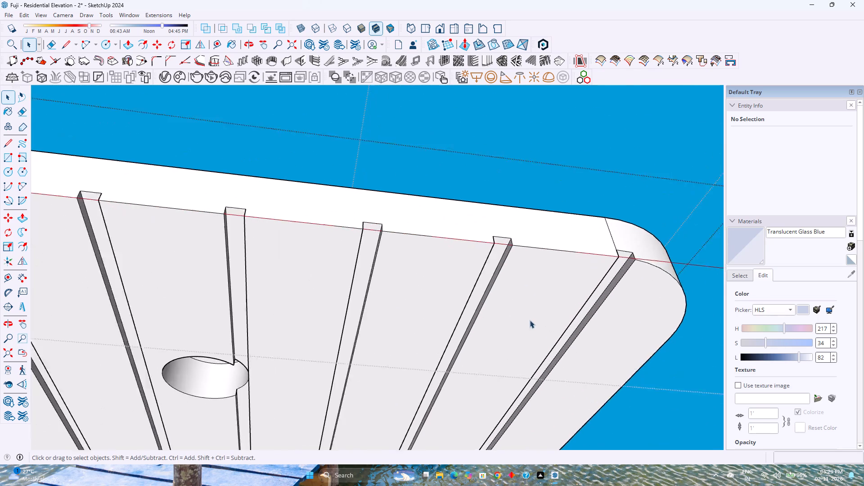
pyautogui.scroll(1, 530, 320)
pyautogui.moveTo(527, 315); pyautogui.dragTo(446, 306, button='middle')
pyautogui.middleClick(441, 306)
pyautogui.middleClick(441, 306)
pyautogui.scroll(-7, 444, 306)
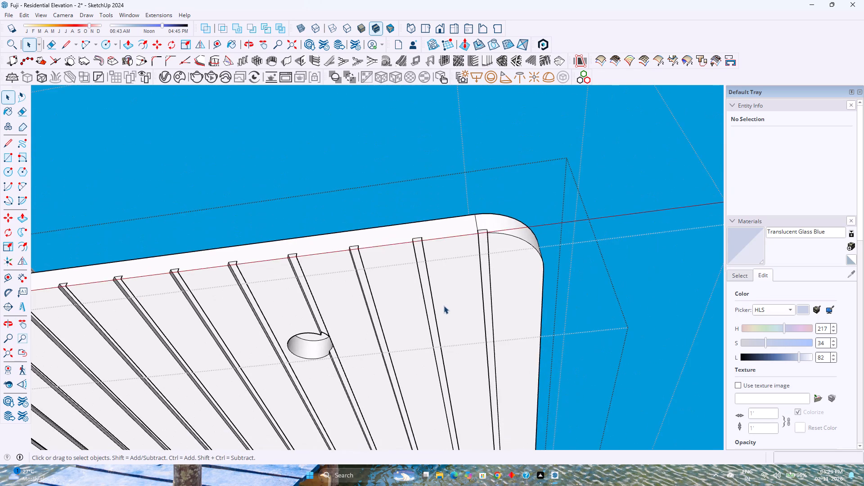
pyautogui.moveTo(444, 306); pyautogui.dragTo(452, 242, button='middle')
pyautogui.middleClick(549, 193)
pyautogui.scroll(11, 399, 232)
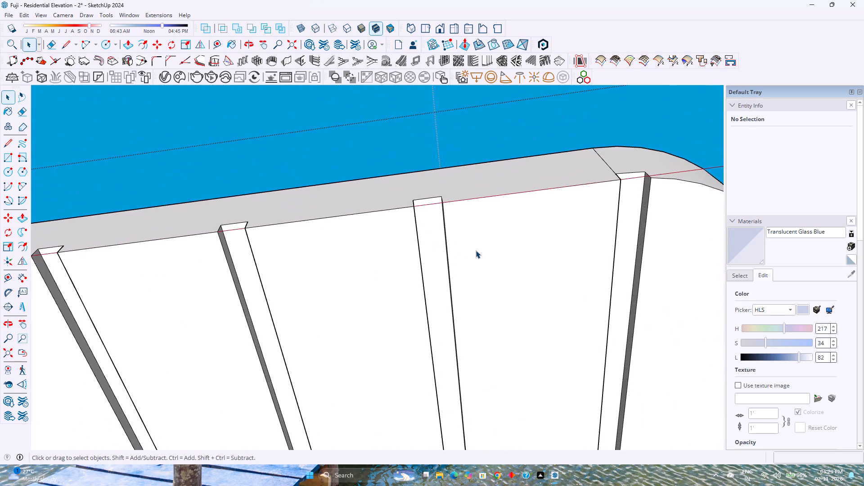
pyautogui.scroll(1, 486, 251)
pyautogui.moveTo(486, 251); pyautogui.dragTo(484, 308, button='middle')
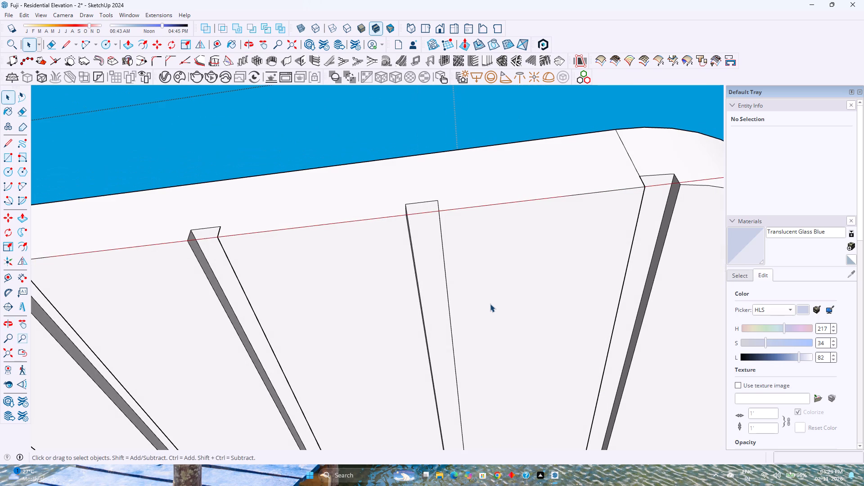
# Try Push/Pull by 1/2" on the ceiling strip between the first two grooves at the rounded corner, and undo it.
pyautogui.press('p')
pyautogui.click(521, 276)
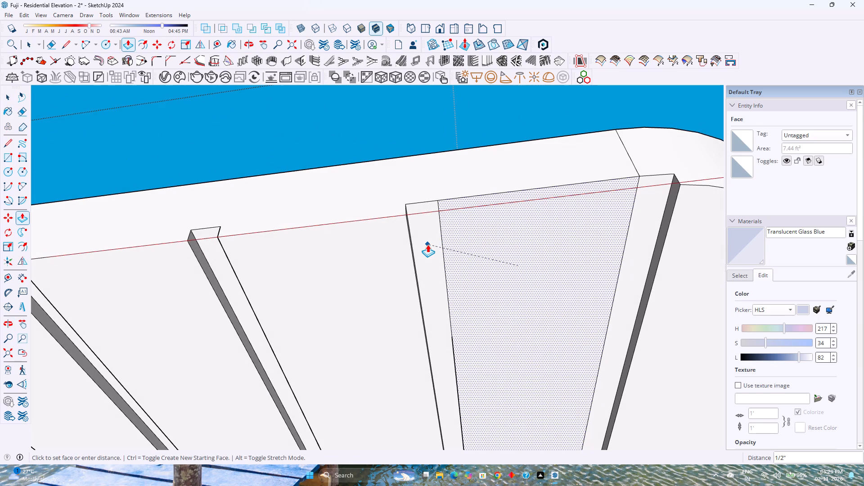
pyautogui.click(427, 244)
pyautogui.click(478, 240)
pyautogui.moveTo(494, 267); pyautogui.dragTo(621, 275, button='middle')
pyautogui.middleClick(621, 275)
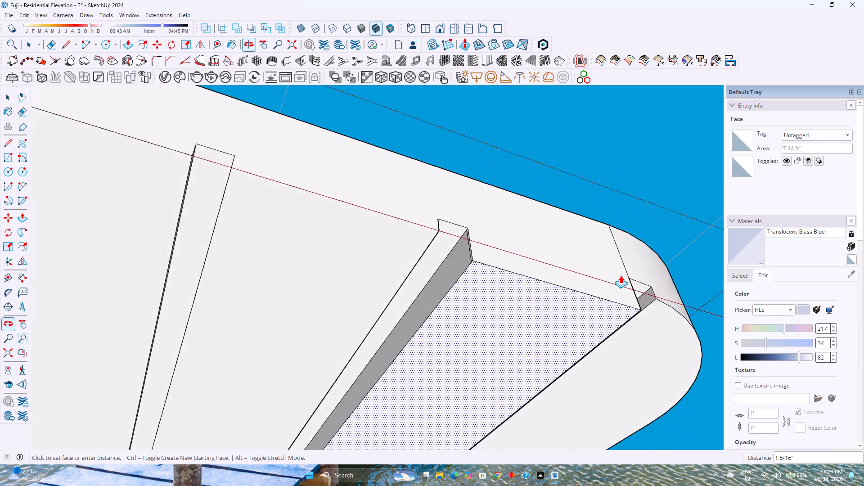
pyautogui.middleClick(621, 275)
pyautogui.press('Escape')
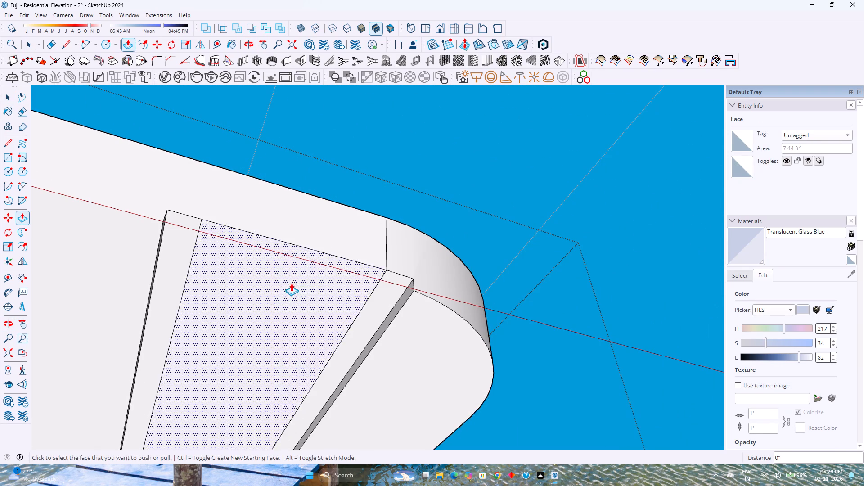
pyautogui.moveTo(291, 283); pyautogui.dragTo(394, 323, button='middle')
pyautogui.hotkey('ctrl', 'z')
# Open the Wood material collection.
pyautogui.scroll(-2, 380, 347)
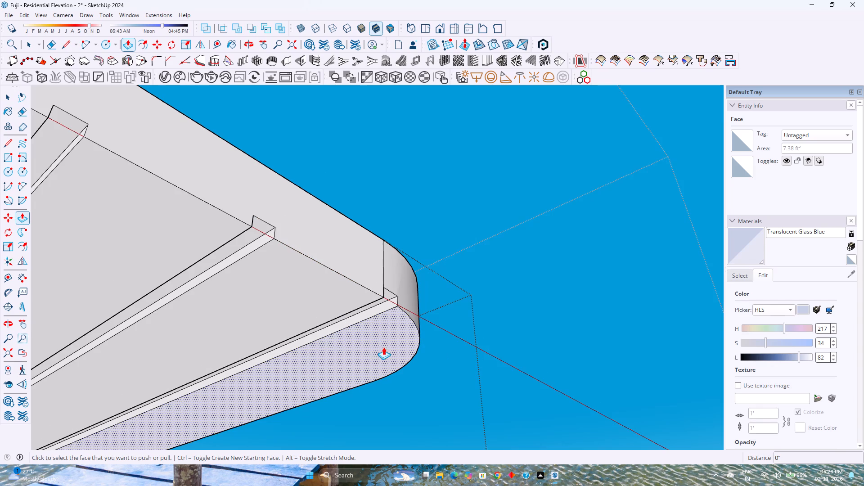
pyautogui.click(738, 278)
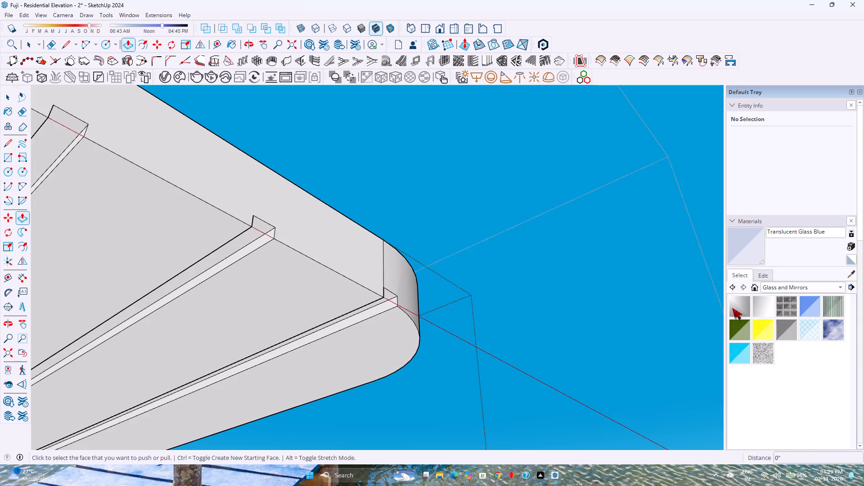
pyautogui.click(778, 293)
pyautogui.click(778, 287)
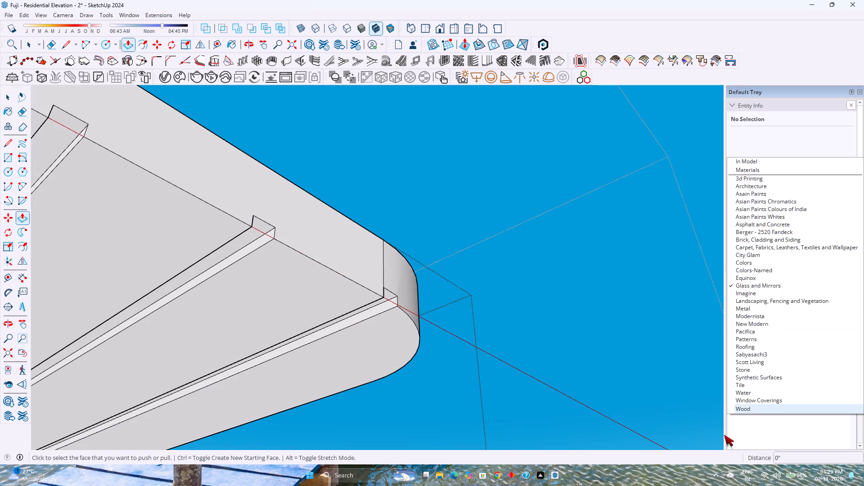
pyautogui.click(757, 409)
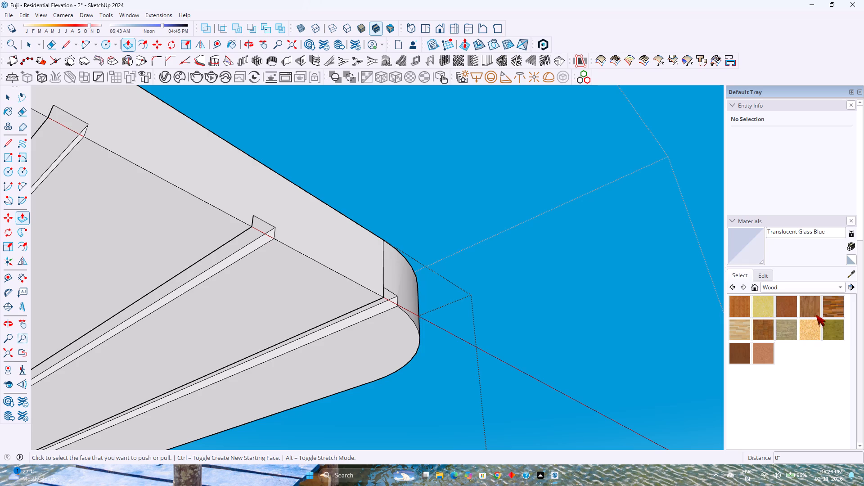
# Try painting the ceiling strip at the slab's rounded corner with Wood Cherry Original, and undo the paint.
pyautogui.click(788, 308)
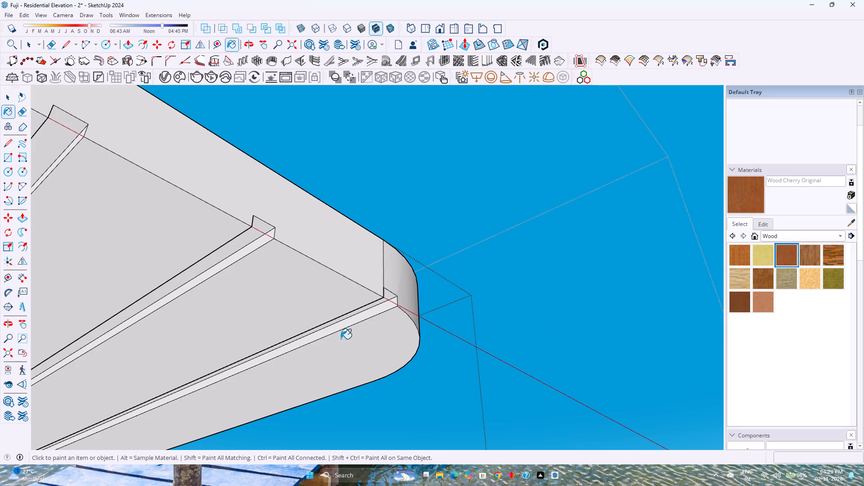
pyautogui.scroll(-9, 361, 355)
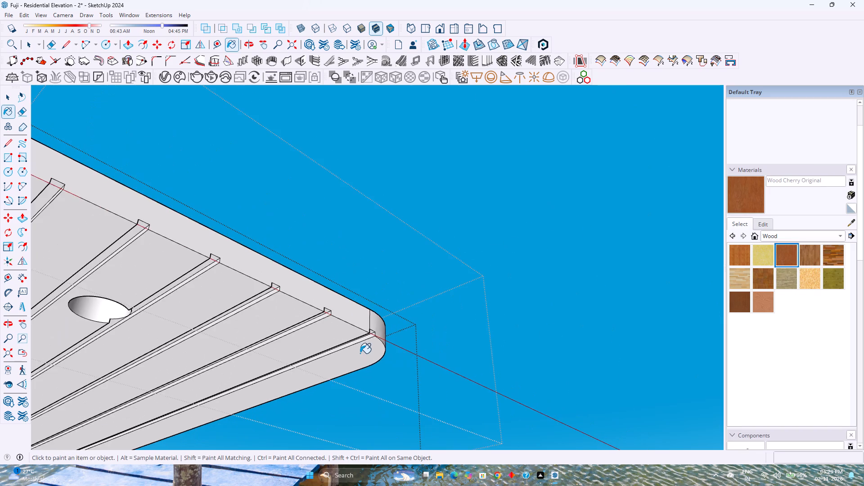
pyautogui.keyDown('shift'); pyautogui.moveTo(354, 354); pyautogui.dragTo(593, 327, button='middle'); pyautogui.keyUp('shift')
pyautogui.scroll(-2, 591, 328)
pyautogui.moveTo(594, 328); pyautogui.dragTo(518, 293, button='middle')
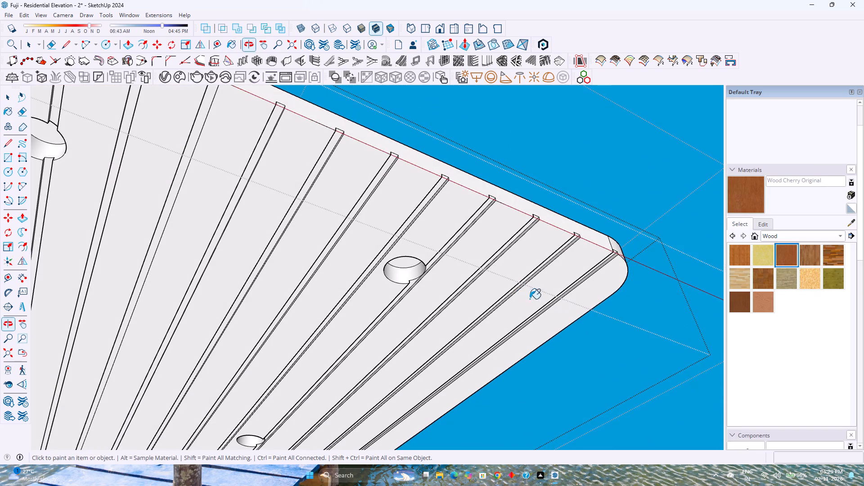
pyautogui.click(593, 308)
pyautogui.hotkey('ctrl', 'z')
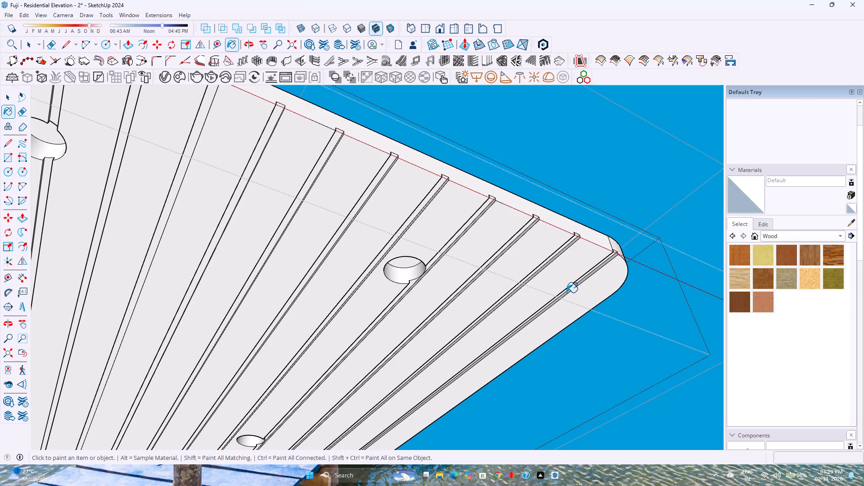
# Paint the strip at the slab's rounded corner and the next two alternate ceiling strips with Wood Cherry Original.
pyautogui.press('space')
pyautogui.doubleClick(576, 295)
pyautogui.scroll(2, 576, 295)
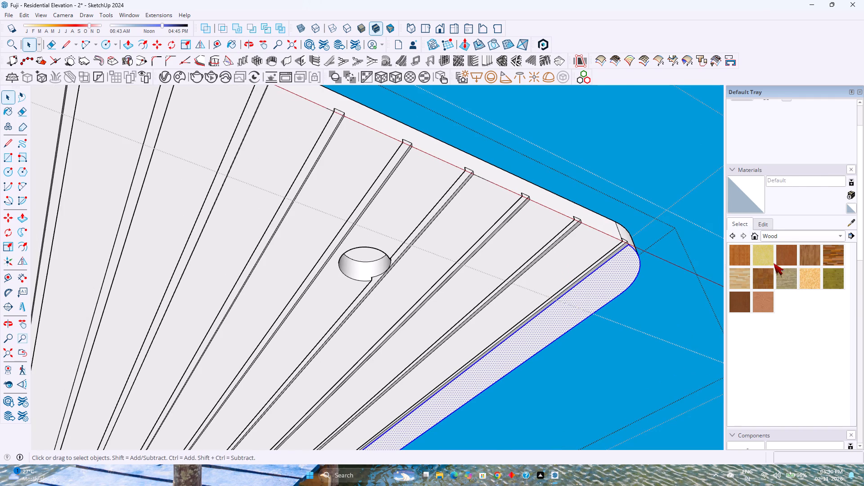
pyautogui.click(783, 255)
pyautogui.click(606, 293)
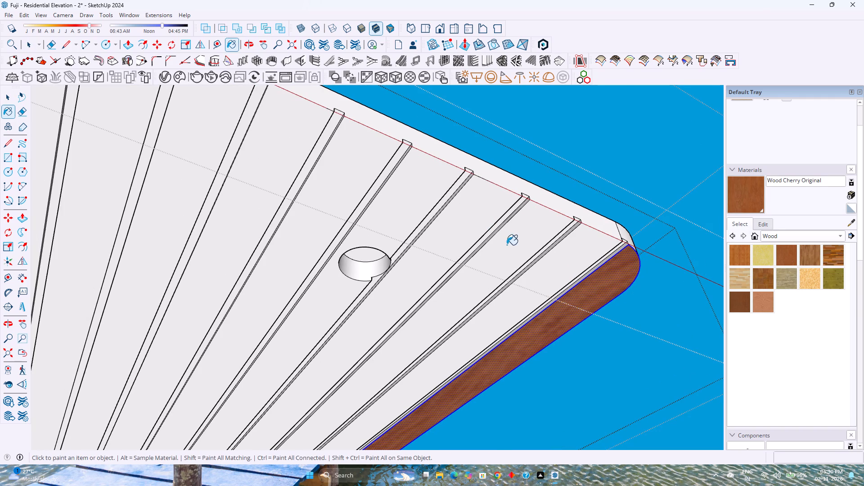
pyautogui.click(507, 245)
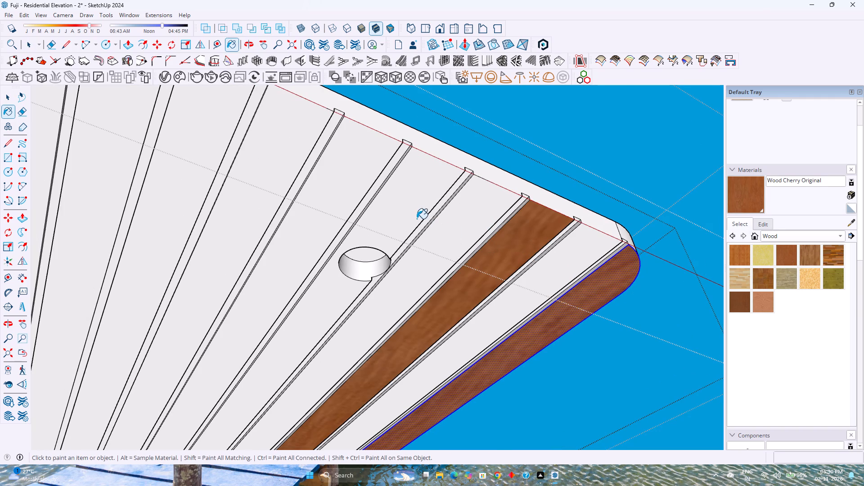
pyautogui.click(417, 219)
# Paint the groove side faces bordering the first two wood strips near the rounded corner with Wood Cherry Original.
pyautogui.scroll(6, 579, 295)
pyautogui.moveTo(589, 278); pyautogui.dragTo(452, 336, button='middle')
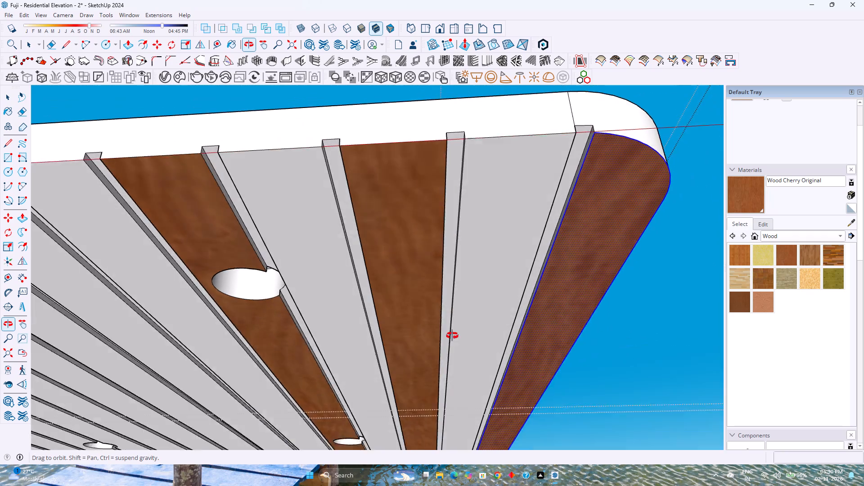
pyautogui.moveTo(452, 336); pyautogui.dragTo(452, 344, button='middle')
pyautogui.scroll(7, 544, 220)
pyautogui.click(567, 225)
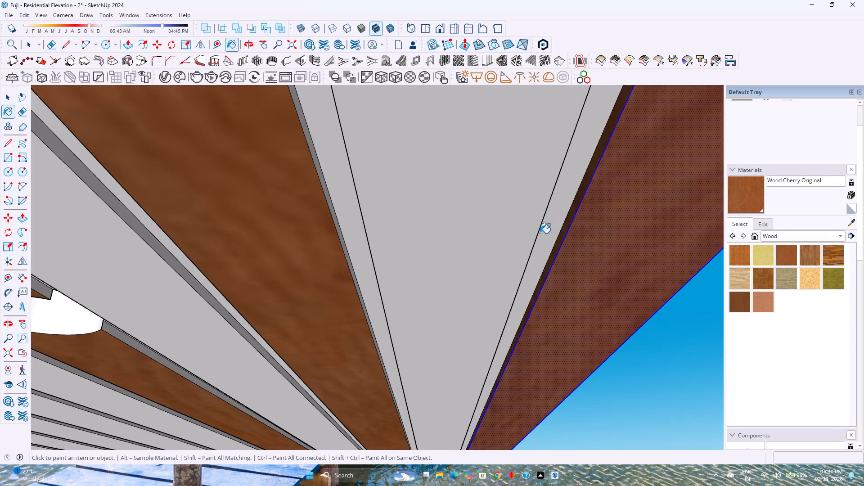
pyautogui.scroll(4, 336, 287)
pyautogui.click(353, 266)
pyautogui.scroll(-3, 346, 270)
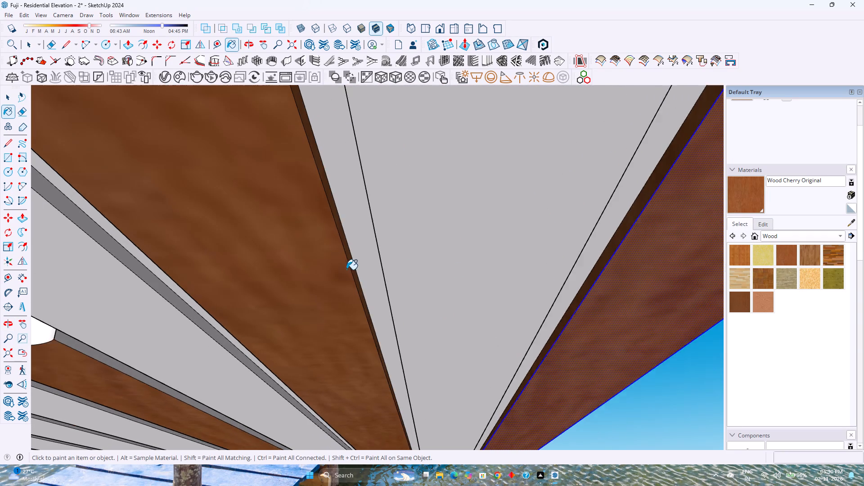
pyautogui.scroll(-1, 346, 270)
pyautogui.keyDown('shift'); pyautogui.moveTo(319, 281); pyautogui.dragTo(593, 297, button='middle'); pyautogui.keyUp('shift')
pyautogui.keyDown('shift'); pyautogui.middleClick(593, 297); pyautogui.keyUp('shift')
pyautogui.moveTo(511, 302); pyautogui.dragTo(539, 304, button='middle')
pyautogui.scroll(4, 489, 296)
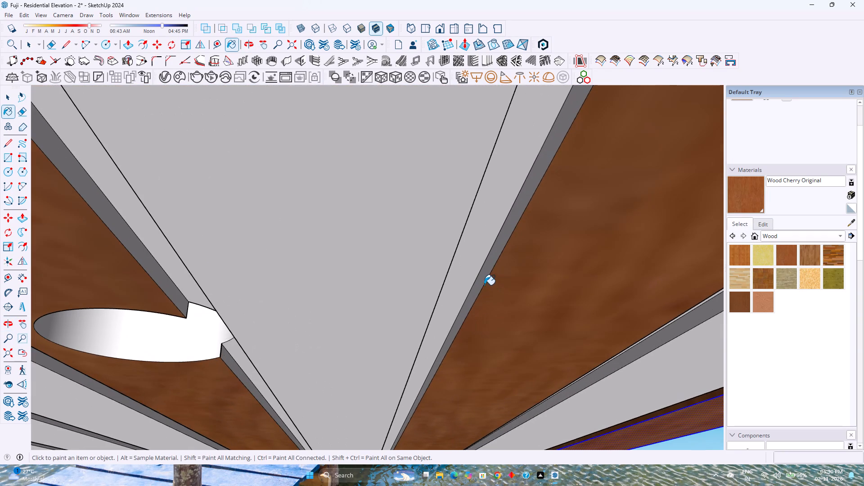
pyautogui.click(484, 282)
# Paint the groove side faces before and beyond the first light hole along the third wood strip with Wood Cherry Original.
pyautogui.scroll(-9, 484, 279)
pyautogui.scroll(5, 340, 291)
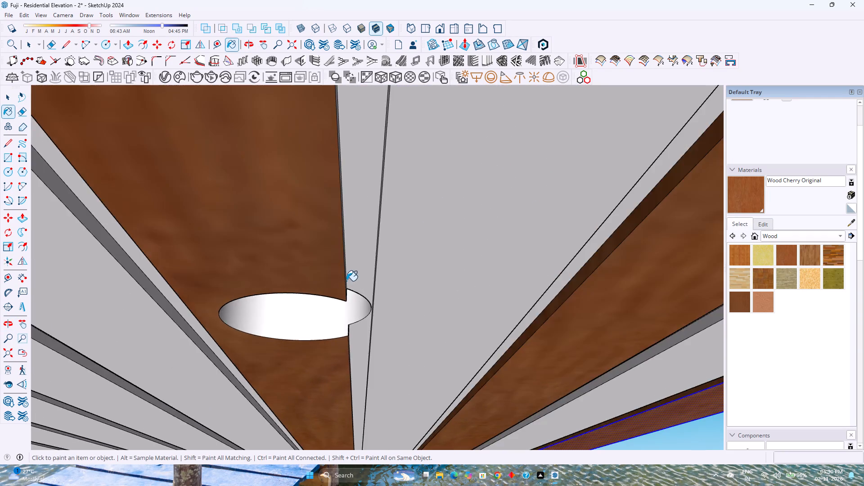
pyautogui.scroll(4, 346, 281)
pyautogui.moveTo(343, 281); pyautogui.dragTo(303, 286, button='middle')
pyautogui.middleClick(303, 286)
pyautogui.click(338, 256)
pyautogui.click(352, 264)
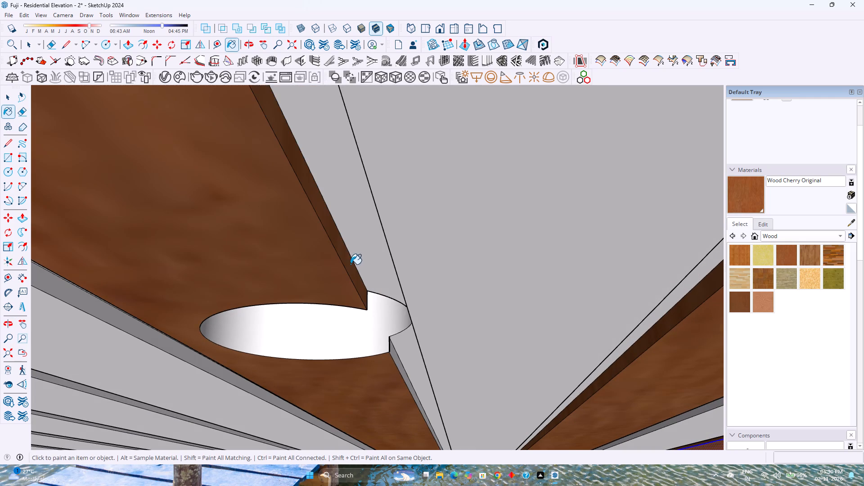
pyautogui.keyDown('shift'); pyautogui.moveTo(408, 343); pyautogui.dragTo(396, 292, button='middle'); pyautogui.keyUp('shift')
pyautogui.keyDown('shift'); pyautogui.middleClick(396, 291); pyautogui.keyUp('shift')
pyautogui.scroll(-5, 400, 283)
pyautogui.scroll(4, 409, 355)
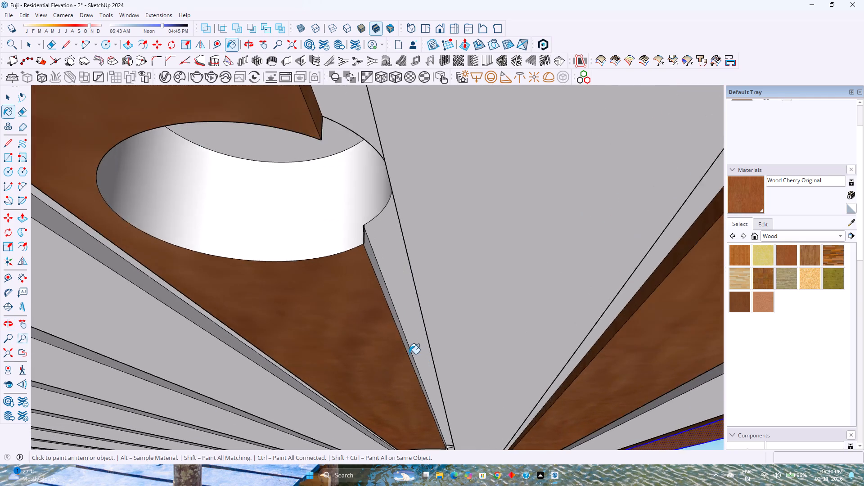
pyautogui.scroll(4, 409, 354)
pyautogui.click(405, 343)
# Paint the groove side segments around the farther light holes of the third wood strip with Wood Cherry Original.
pyautogui.scroll(-5, 405, 343)
pyautogui.keyDown('shift'); pyautogui.moveTo(429, 359); pyautogui.dragTo(391, 264, button='middle'); pyautogui.keyUp('shift')
pyautogui.scroll(-4, 398, 267)
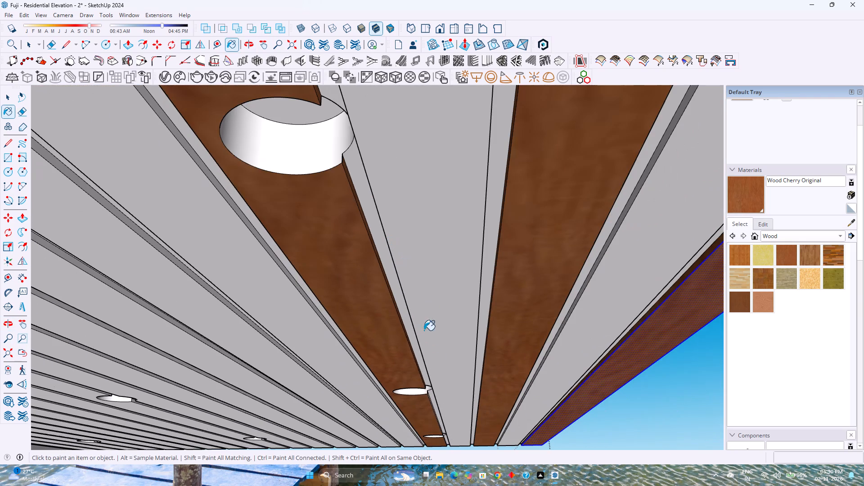
pyautogui.scroll(9, 426, 431)
pyautogui.moveTo(445, 422); pyautogui.dragTo(426, 398, button='middle')
pyautogui.scroll(3, 419, 383)
pyautogui.click(406, 368)
pyautogui.scroll(-8, 406, 368)
pyautogui.keyDown('shift'); pyautogui.middleClick(415, 385); pyautogui.keyUp('shift')
pyautogui.keyDown('shift'); pyautogui.moveTo(409, 369); pyautogui.dragTo(397, 311, button='middle'); pyautogui.keyUp('shift')
pyautogui.keyDown('shift'); pyautogui.middleClick(395, 293); pyautogui.keyUp('shift')
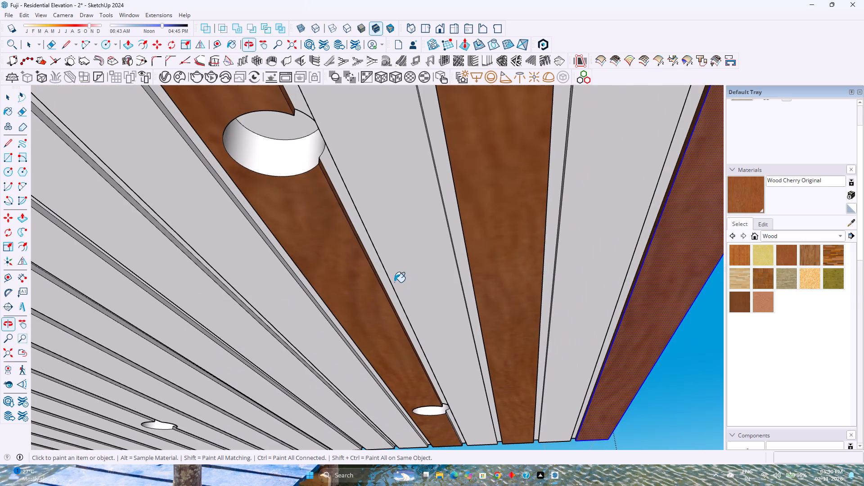
pyautogui.scroll(11, 446, 449)
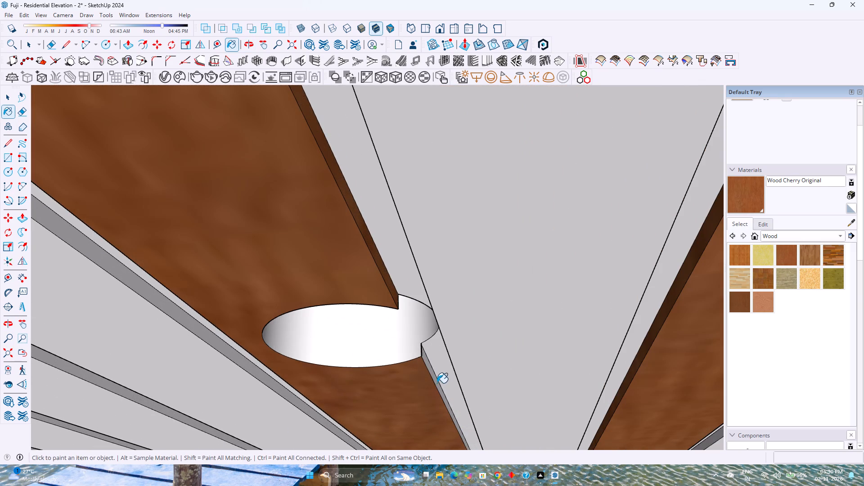
pyautogui.click(437, 383)
# Paint the opposite groove side face of the third wood strip with Wood Cherry Original.
pyautogui.scroll(-4, 432, 385)
pyautogui.moveTo(374, 392); pyautogui.dragTo(423, 378, button='middle')
pyautogui.moveTo(423, 378); pyautogui.dragTo(520, 387, button='middle')
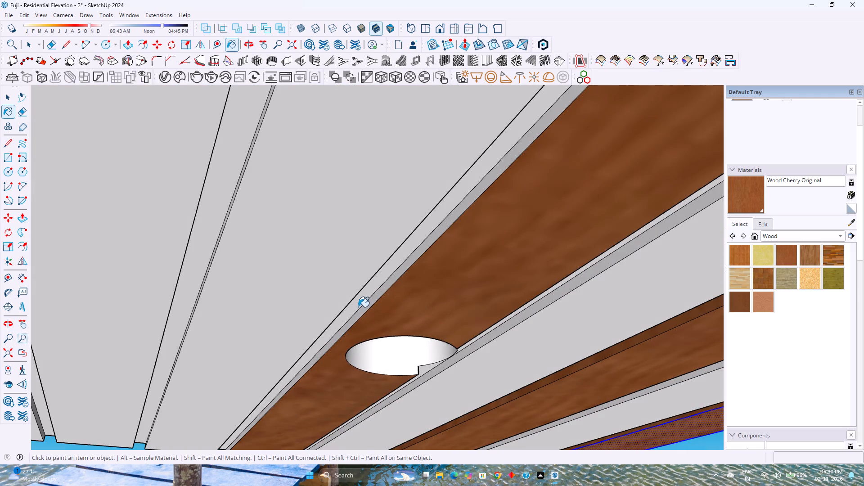
pyautogui.click(368, 305)
# Paint the next three alternate ceiling strips across the wide part of the slab with Wood Cherry Original.
pyautogui.scroll(-15, 362, 308)
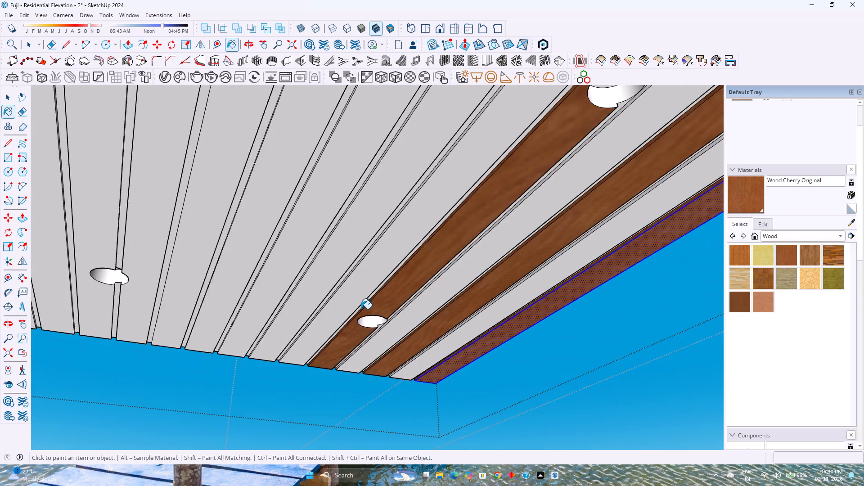
pyautogui.scroll(-4, 361, 309)
pyautogui.keyDown('shift'); pyautogui.moveTo(432, 290); pyautogui.dragTo(442, 411, button='middle'); pyautogui.keyUp('shift')
pyautogui.scroll(-4, 436, 382)
pyautogui.keyDown('shift'); pyautogui.moveTo(464, 369); pyautogui.dragTo(377, 387, button='middle'); pyautogui.keyUp('shift')
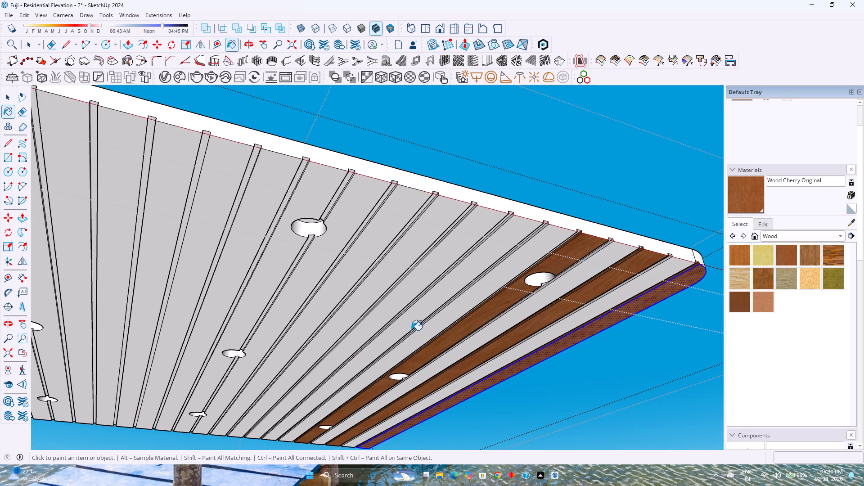
pyautogui.click(501, 239)
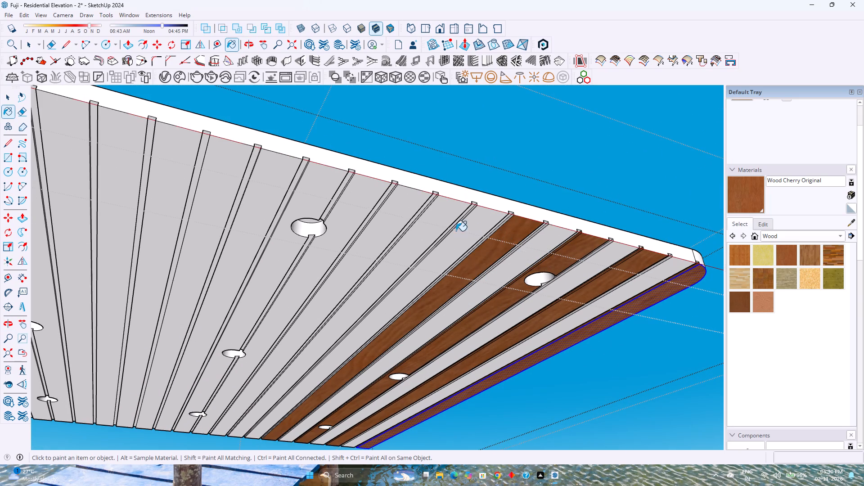
pyautogui.click(440, 224)
pyautogui.click(364, 210)
# Paint the remaining five alternate strips of the slab's wide part with Wood Cherry Original, undoing the paint on one adjacent strip.
pyautogui.keyDown('shift'); pyautogui.moveTo(353, 214); pyautogui.dragTo(445, 278, button='middle'); pyautogui.keyUp('shift')
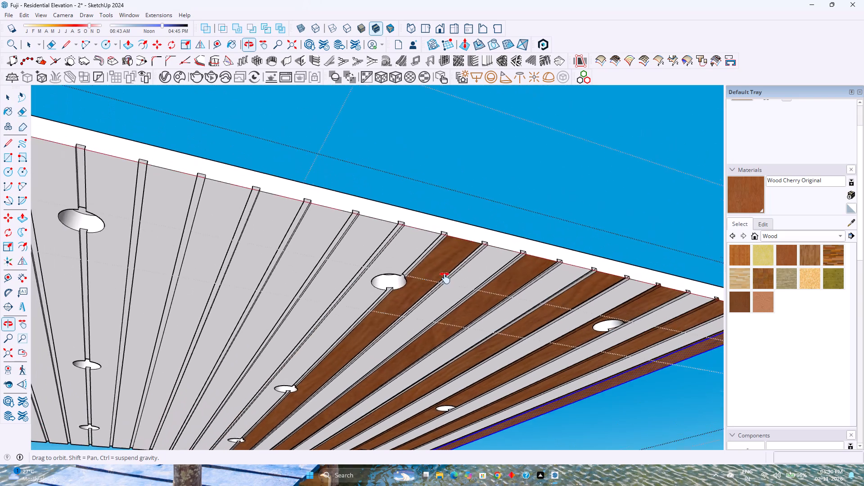
pyautogui.keyDown('shift'); pyautogui.moveTo(445, 278); pyautogui.dragTo(466, 297, button='middle'); pyautogui.keyUp('shift')
pyautogui.keyDown('shift'); pyautogui.middleClick(467, 297); pyautogui.keyUp('shift')
pyautogui.click(393, 269)
pyautogui.click(342, 261)
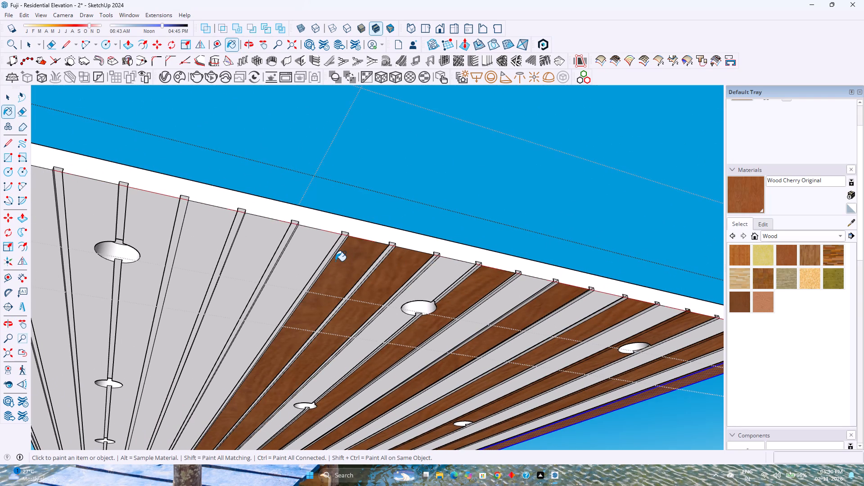
pyautogui.hotkey('ctrl', 'z')
pyautogui.click(309, 259)
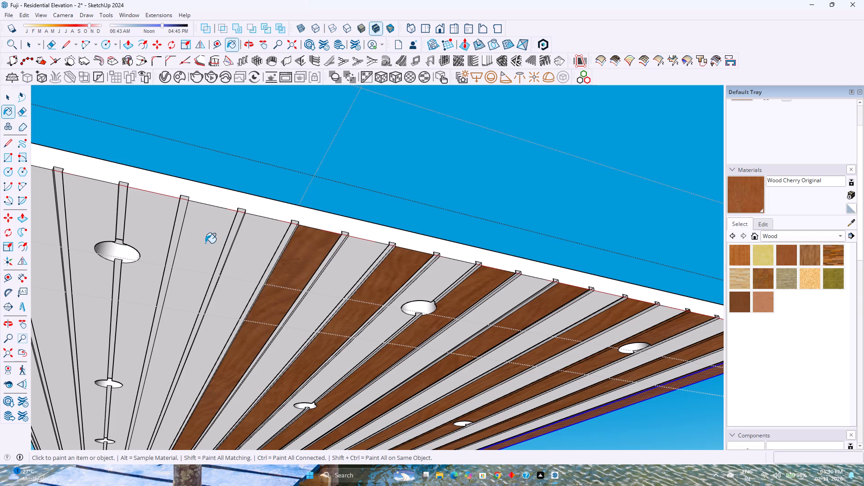
pyautogui.click(202, 243)
pyautogui.click(94, 202)
pyautogui.keyDown('shift'); pyautogui.moveTo(184, 255); pyautogui.dragTo(350, 263, button='middle'); pyautogui.keyUp('shift')
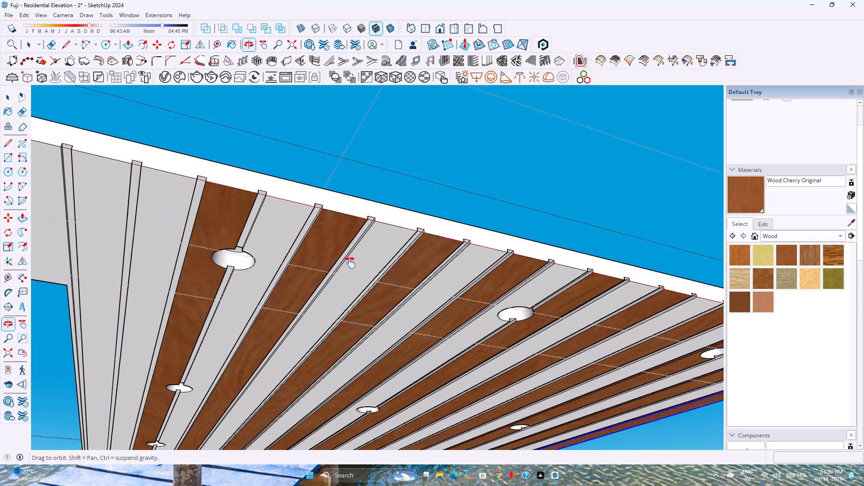
pyautogui.keyDown('shift'); pyautogui.moveTo(350, 263); pyautogui.dragTo(541, 276, button='middle'); pyautogui.keyUp('shift')
pyautogui.click(400, 221)
# Paint the first six alternate ceiling strips along the slab's narrow arm with Wood Cherry Original.
pyautogui.click(290, 195)
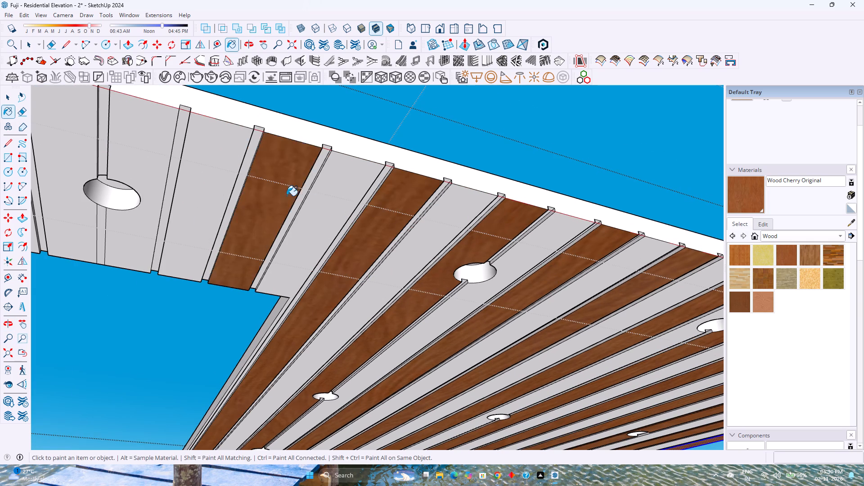
pyautogui.keyDown('shift'); pyautogui.moveTo(283, 198); pyautogui.dragTo(469, 272, button='middle'); pyautogui.keyUp('shift')
pyautogui.click(331, 229)
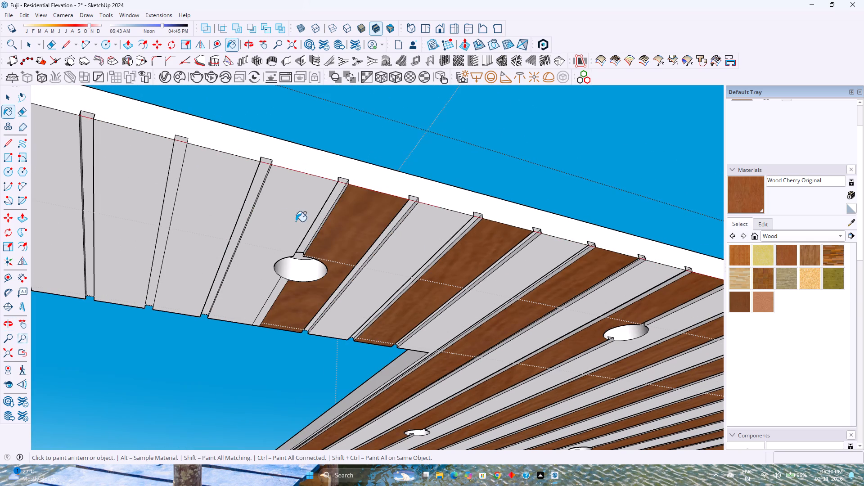
pyautogui.click(219, 219)
pyautogui.keyDown('shift'); pyautogui.moveTo(220, 219); pyautogui.dragTo(411, 274, button='middle'); pyautogui.keyUp('shift')
pyautogui.click(268, 240)
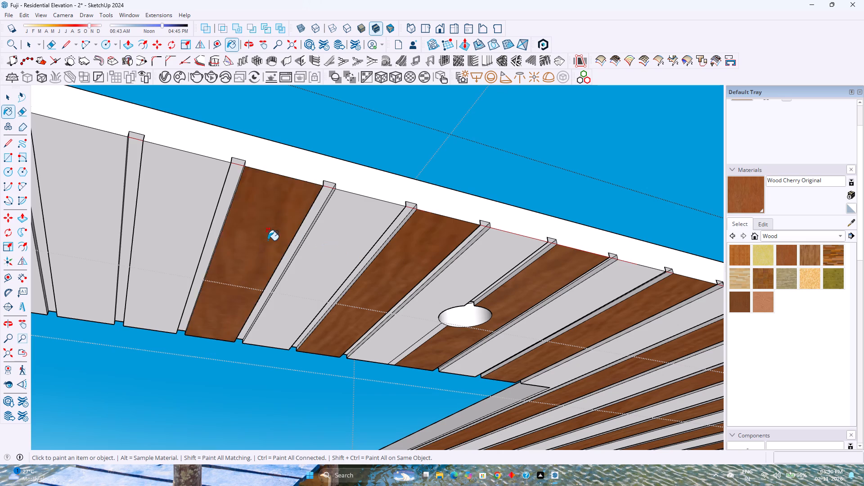
pyautogui.keyDown('shift'); pyautogui.moveTo(269, 241); pyautogui.dragTo(437, 288, button='middle'); pyautogui.keyUp('shift')
pyautogui.click(282, 247)
pyautogui.keyDown('shift'); pyautogui.moveTo(285, 247); pyautogui.dragTo(446, 278, button='middle'); pyautogui.keyUp('shift')
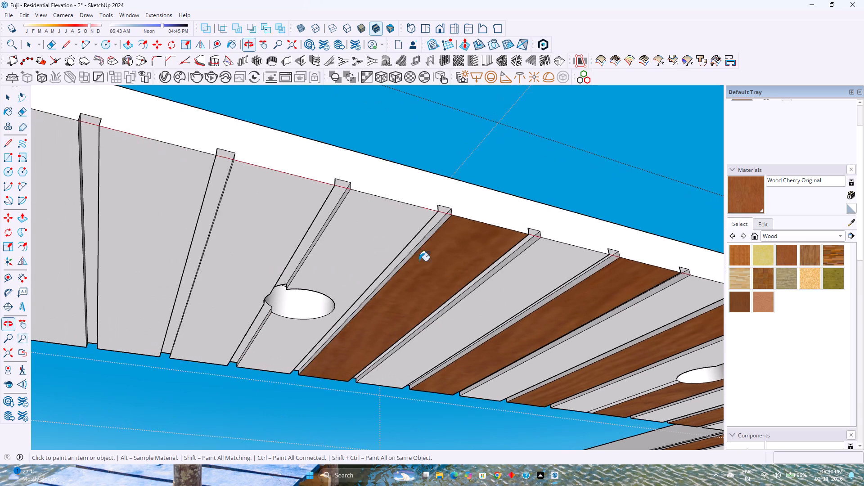
pyautogui.click(287, 242)
# Paint the last four alternate ceiling strips toward the rounded end of the narrow arm with Wood Cherry Original.
pyautogui.keyDown('shift'); pyautogui.moveTo(287, 241); pyautogui.dragTo(505, 277, button='middle'); pyautogui.keyUp('shift')
pyautogui.click(294, 227)
pyautogui.keyDown('shift'); pyautogui.moveTo(294, 227); pyautogui.dragTo(304, 230, button='middle'); pyautogui.keyUp('shift')
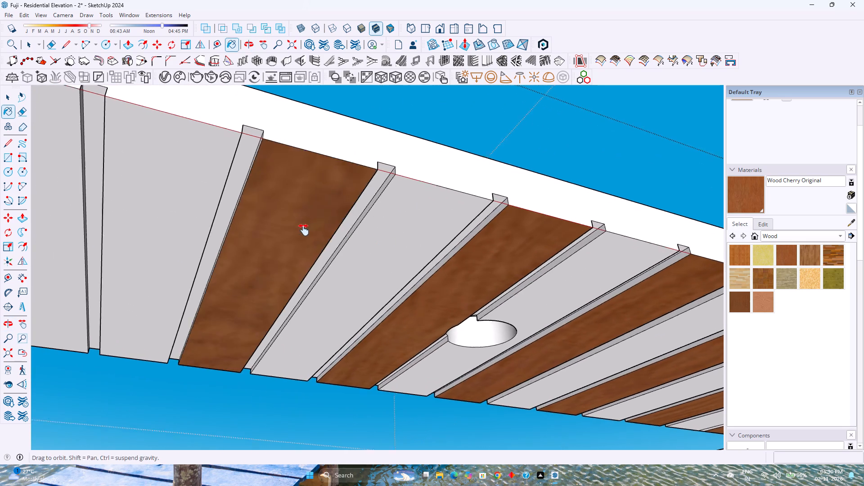
pyautogui.keyDown('shift'); pyautogui.moveTo(304, 230); pyautogui.dragTo(508, 262, button='middle'); pyautogui.keyUp('shift')
pyautogui.click(256, 209)
pyautogui.keyDown('shift'); pyautogui.moveTo(256, 209); pyautogui.dragTo(490, 277, button='middle'); pyautogui.keyUp('shift')
pyautogui.keyDown('shift'); pyautogui.middleClick(490, 277); pyautogui.keyUp('shift')
pyautogui.keyDown('shift'); pyautogui.middleClick(490, 277); pyautogui.keyUp('shift')
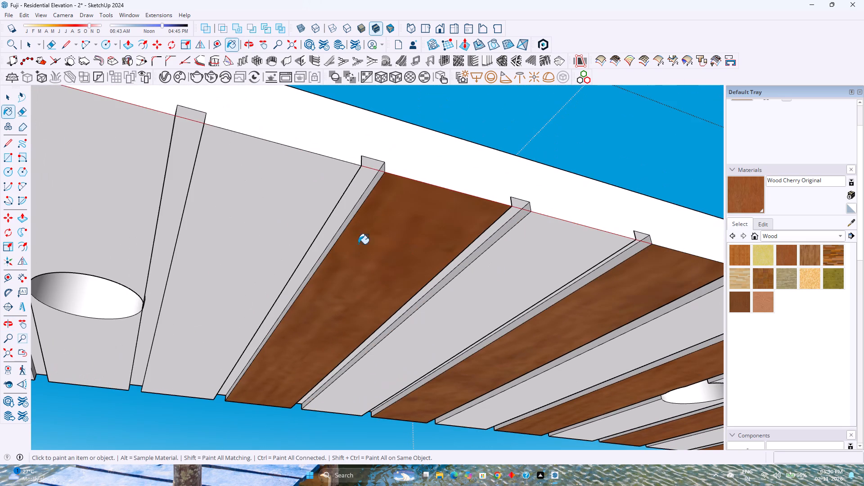
pyautogui.click(139, 203)
pyautogui.scroll(-10, 215, 228)
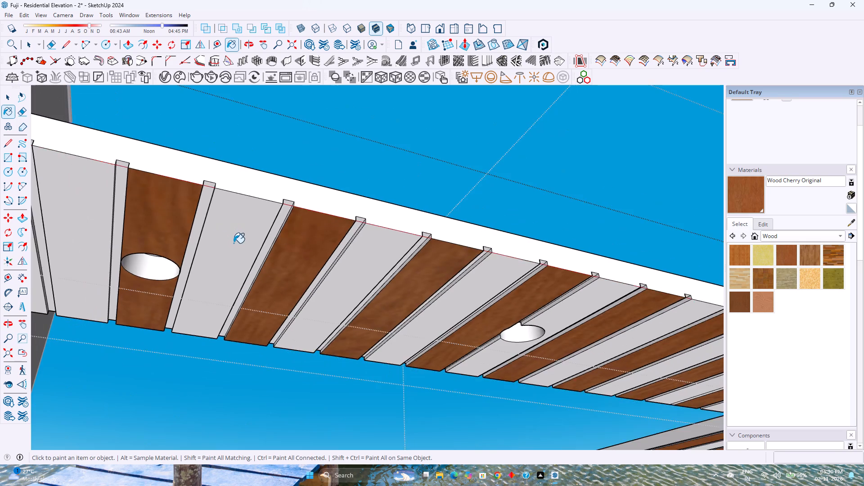
pyautogui.scroll(-3, 234, 243)
pyautogui.keyDown('shift'); pyautogui.moveTo(242, 248); pyautogui.dragTo(390, 297, button='middle'); pyautogui.keyUp('shift')
pyautogui.click(249, 255)
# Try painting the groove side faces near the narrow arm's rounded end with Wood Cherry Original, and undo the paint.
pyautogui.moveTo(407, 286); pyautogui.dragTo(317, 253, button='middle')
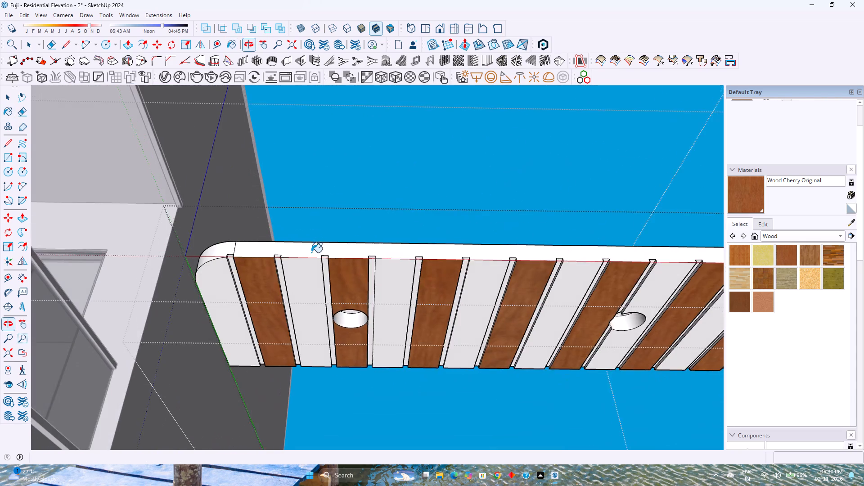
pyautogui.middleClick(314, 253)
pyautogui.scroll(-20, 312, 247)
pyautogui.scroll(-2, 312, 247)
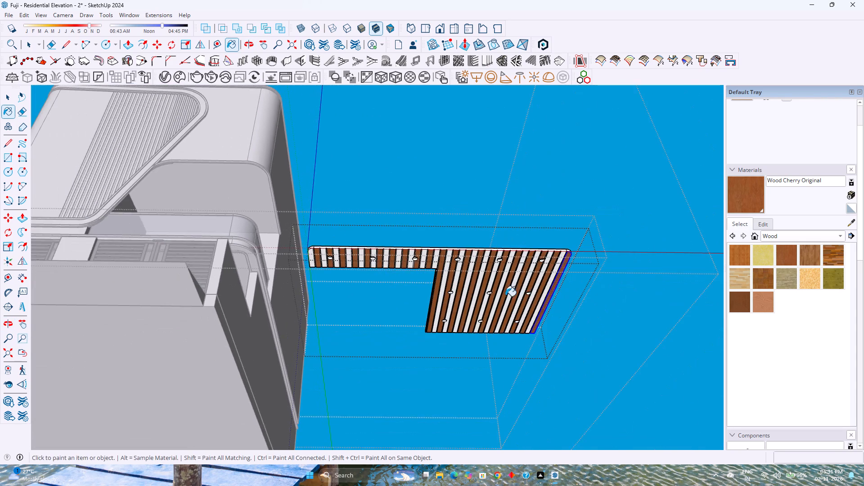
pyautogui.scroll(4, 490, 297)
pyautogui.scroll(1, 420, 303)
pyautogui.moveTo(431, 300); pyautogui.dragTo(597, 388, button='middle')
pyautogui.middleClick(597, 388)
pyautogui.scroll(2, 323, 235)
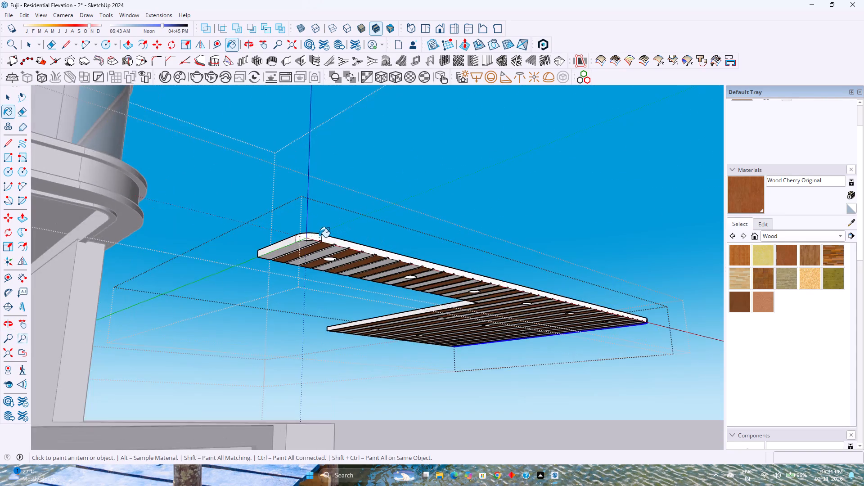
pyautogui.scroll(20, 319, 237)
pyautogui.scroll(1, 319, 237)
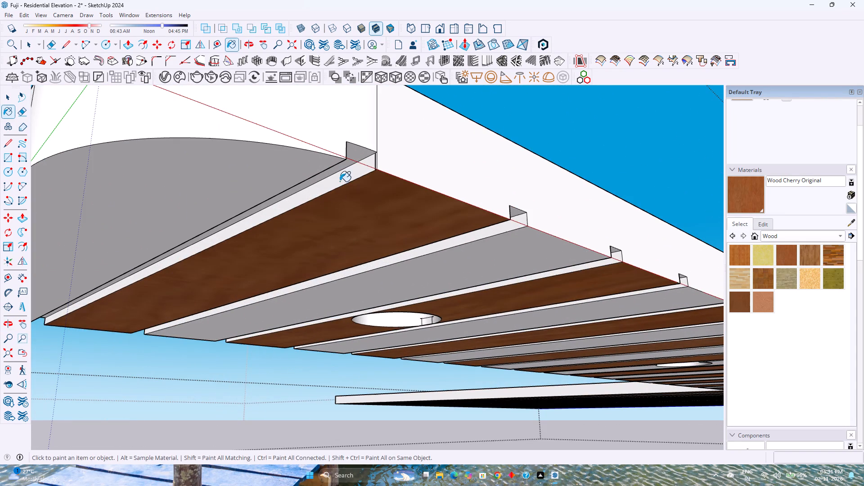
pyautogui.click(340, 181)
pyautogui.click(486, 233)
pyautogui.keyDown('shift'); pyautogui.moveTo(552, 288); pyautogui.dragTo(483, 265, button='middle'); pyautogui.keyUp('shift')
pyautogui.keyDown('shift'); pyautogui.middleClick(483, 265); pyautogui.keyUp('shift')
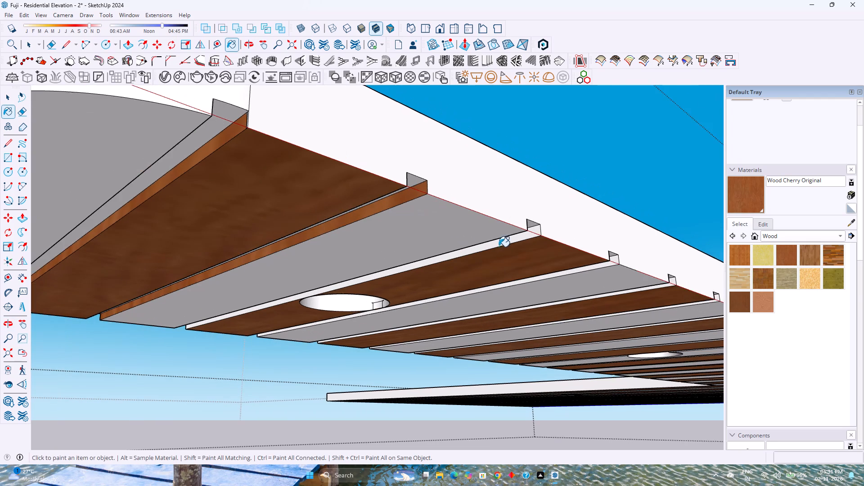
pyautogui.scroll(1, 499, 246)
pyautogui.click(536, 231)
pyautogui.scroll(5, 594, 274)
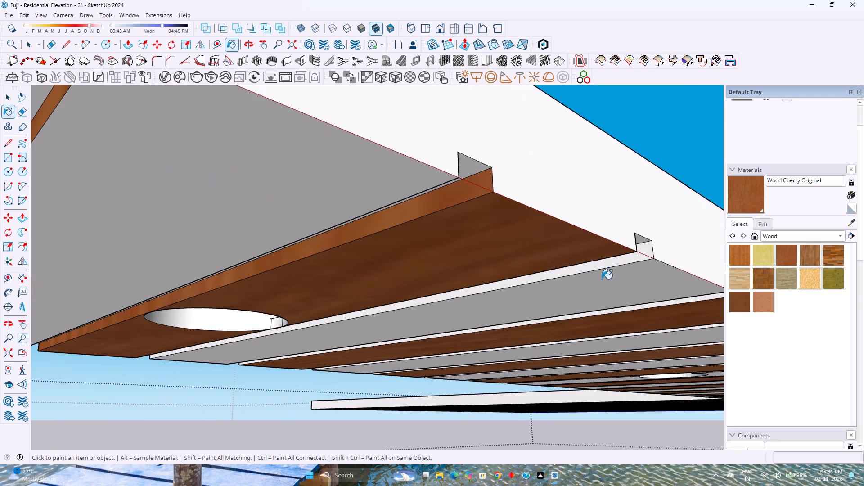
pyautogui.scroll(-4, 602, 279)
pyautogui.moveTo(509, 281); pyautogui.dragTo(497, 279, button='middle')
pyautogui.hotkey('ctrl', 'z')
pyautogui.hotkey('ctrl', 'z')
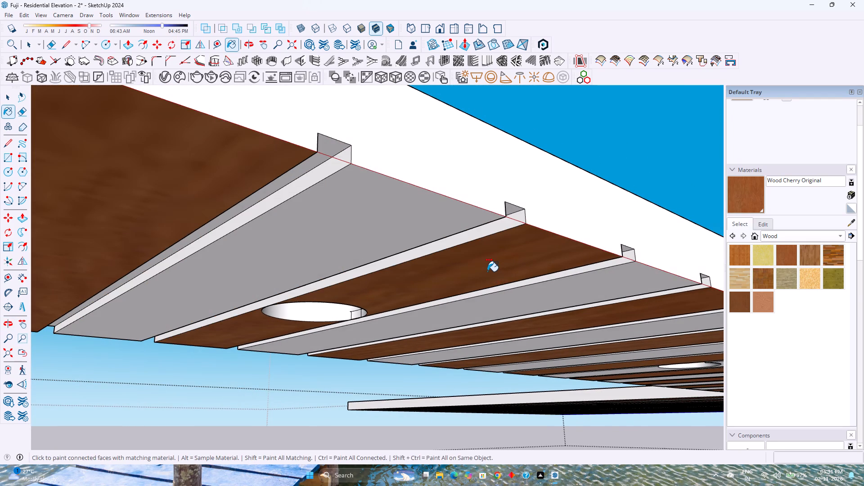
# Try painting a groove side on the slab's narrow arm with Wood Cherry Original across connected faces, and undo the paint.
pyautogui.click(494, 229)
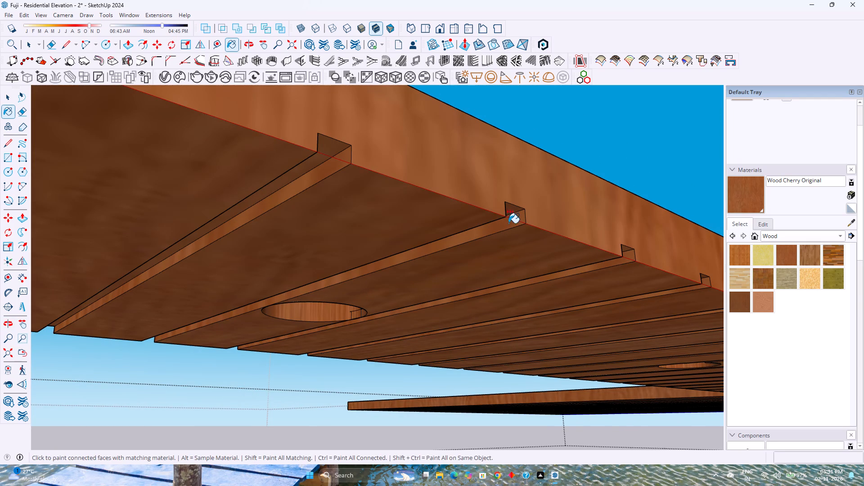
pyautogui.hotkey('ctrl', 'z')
# Paint three groove sides bordering the wood ceiling strips near the narrow arm's end individually with Wood Cherry Original.
pyautogui.press('space')
pyautogui.doubleClick(508, 224)
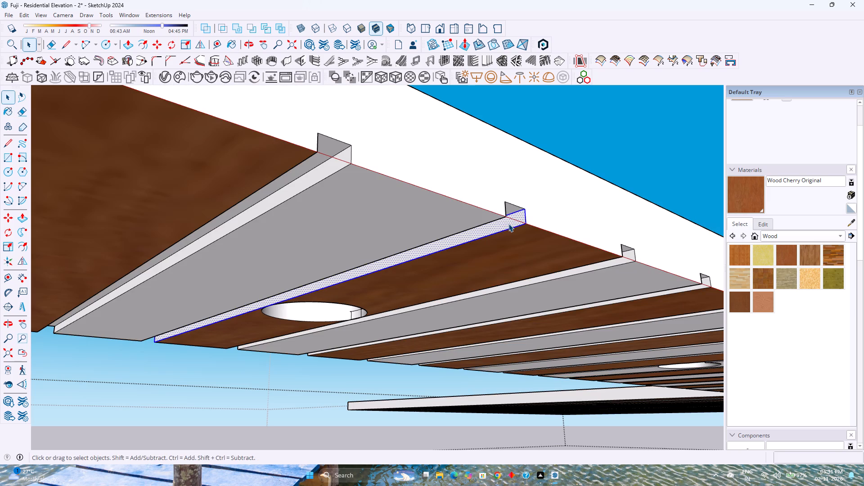
pyautogui.click(744, 201)
pyautogui.click(513, 225)
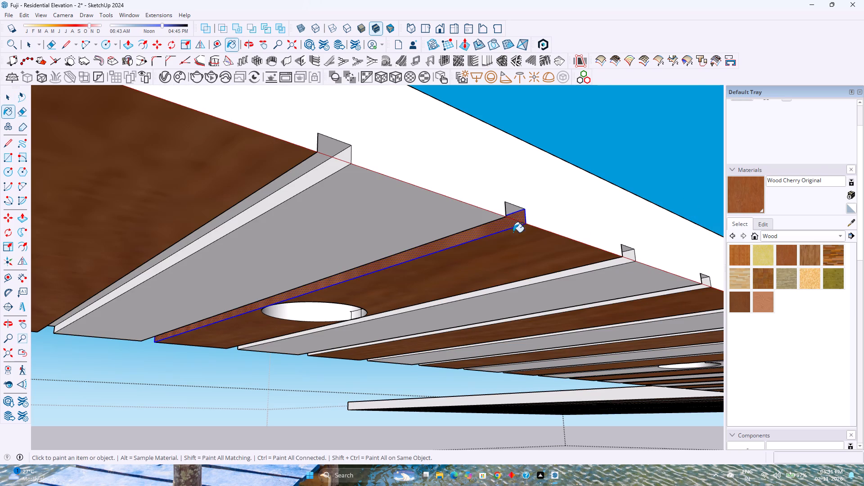
pyautogui.scroll(-1, 535, 275)
pyautogui.keyDown('shift'); pyautogui.moveTo(573, 304); pyautogui.dragTo(446, 260, button='middle'); pyautogui.keyUp('shift')
pyautogui.scroll(7, 493, 240)
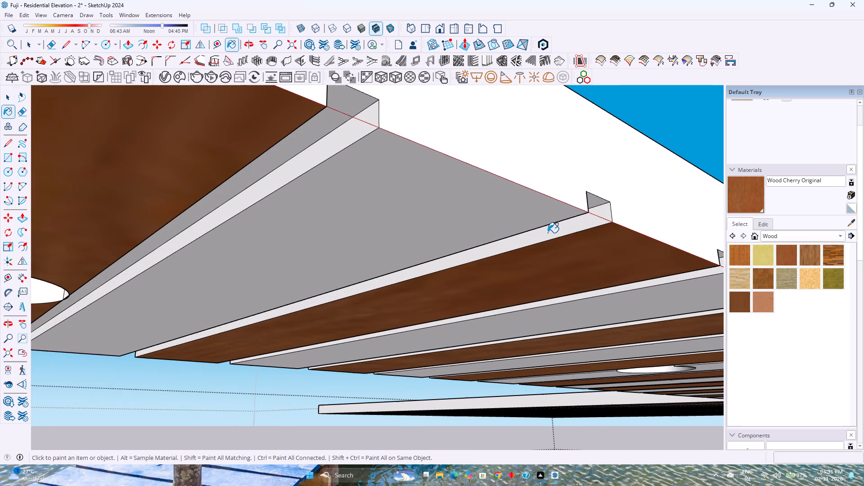
pyautogui.click(548, 233)
pyautogui.scroll(-4, 556, 247)
pyautogui.keyDown('shift'); pyautogui.moveTo(596, 295); pyautogui.dragTo(312, 214, button='middle'); pyautogui.keyUp('shift')
pyautogui.scroll(5, 454, 211)
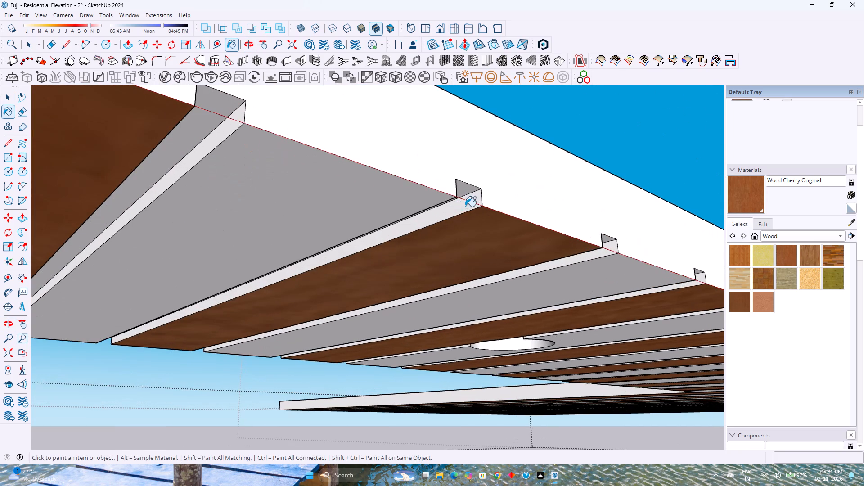
pyautogui.click(466, 207)
# Paint the next four groove sides bordering the wood strips along the narrow arm with Wood Cherry Original.
pyautogui.keyDown('shift'); pyautogui.moveTo(497, 260); pyautogui.dragTo(235, 223, button='middle'); pyautogui.keyUp('shift')
pyautogui.scroll(4, 454, 256)
pyautogui.click(475, 252)
pyautogui.keyDown('shift'); pyautogui.moveTo(510, 261); pyautogui.dragTo(318, 210, button='middle'); pyautogui.keyUp('shift')
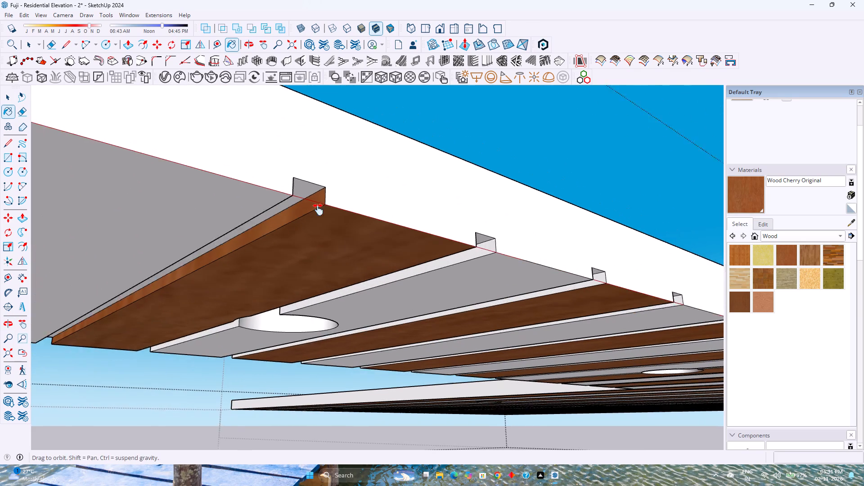
pyautogui.keyDown('shift'); pyautogui.moveTo(318, 210); pyautogui.dragTo(310, 208, button='middle'); pyautogui.keyUp('shift')
pyautogui.scroll(5, 590, 278)
pyautogui.click(548, 274)
pyautogui.keyDown('shift'); pyautogui.moveTo(561, 278); pyautogui.dragTo(198, 190, button='middle'); pyautogui.keyUp('shift')
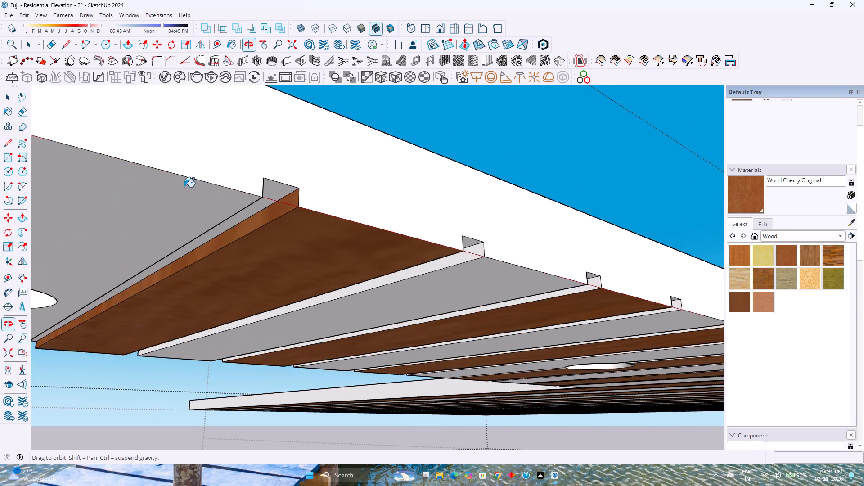
pyautogui.scroll(4, 543, 283)
pyautogui.click(536, 274)
pyautogui.keyDown('shift'); pyautogui.moveTo(541, 293); pyautogui.dragTo(506, 255, button='middle'); pyautogui.keyUp('shift')
pyautogui.scroll(-4, 512, 250)
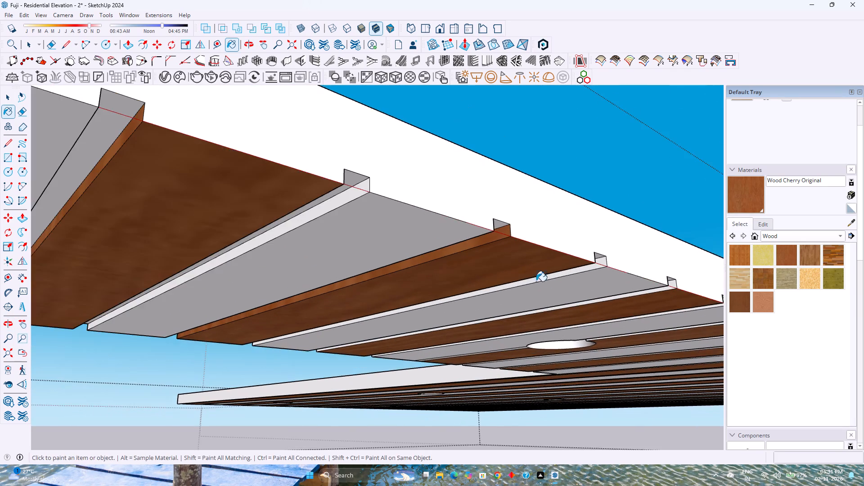
pyautogui.keyDown('shift'); pyautogui.moveTo(548, 287); pyautogui.dragTo(284, 235, button='middle'); pyautogui.keyUp('shift')
pyautogui.scroll(4, 431, 247)
pyautogui.click(401, 232)
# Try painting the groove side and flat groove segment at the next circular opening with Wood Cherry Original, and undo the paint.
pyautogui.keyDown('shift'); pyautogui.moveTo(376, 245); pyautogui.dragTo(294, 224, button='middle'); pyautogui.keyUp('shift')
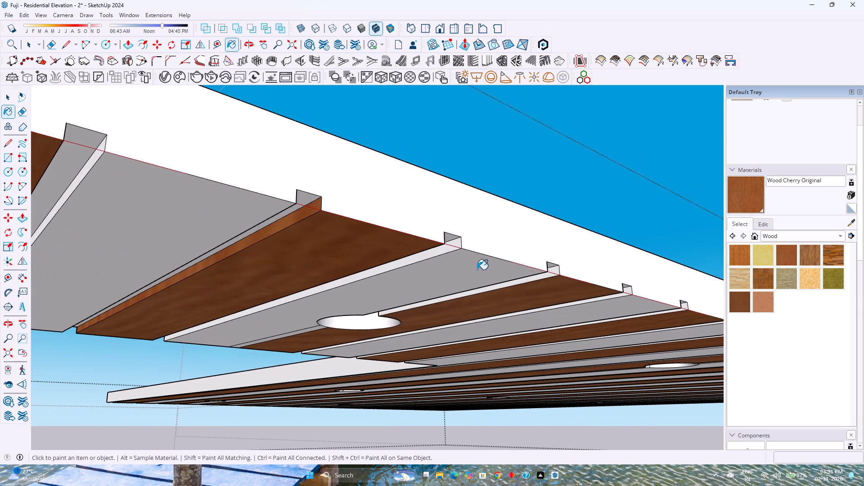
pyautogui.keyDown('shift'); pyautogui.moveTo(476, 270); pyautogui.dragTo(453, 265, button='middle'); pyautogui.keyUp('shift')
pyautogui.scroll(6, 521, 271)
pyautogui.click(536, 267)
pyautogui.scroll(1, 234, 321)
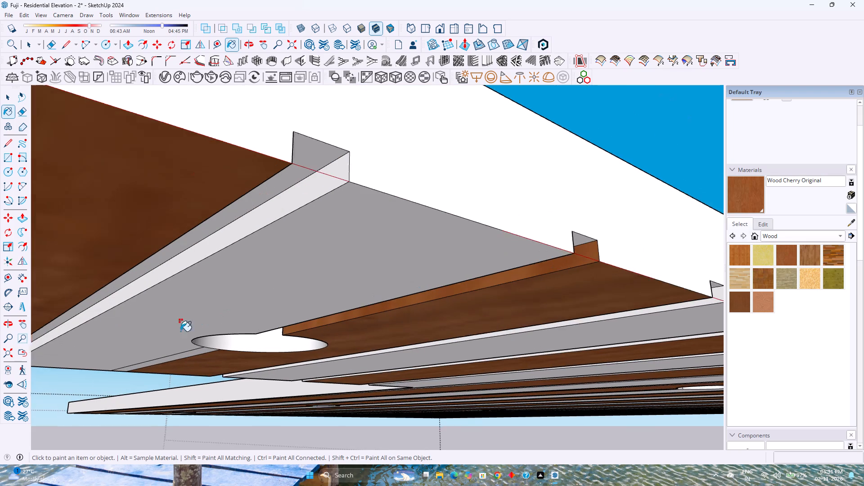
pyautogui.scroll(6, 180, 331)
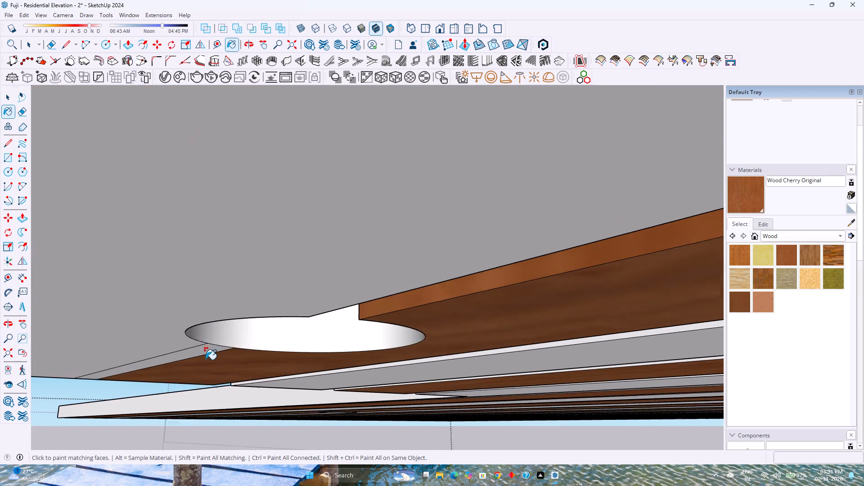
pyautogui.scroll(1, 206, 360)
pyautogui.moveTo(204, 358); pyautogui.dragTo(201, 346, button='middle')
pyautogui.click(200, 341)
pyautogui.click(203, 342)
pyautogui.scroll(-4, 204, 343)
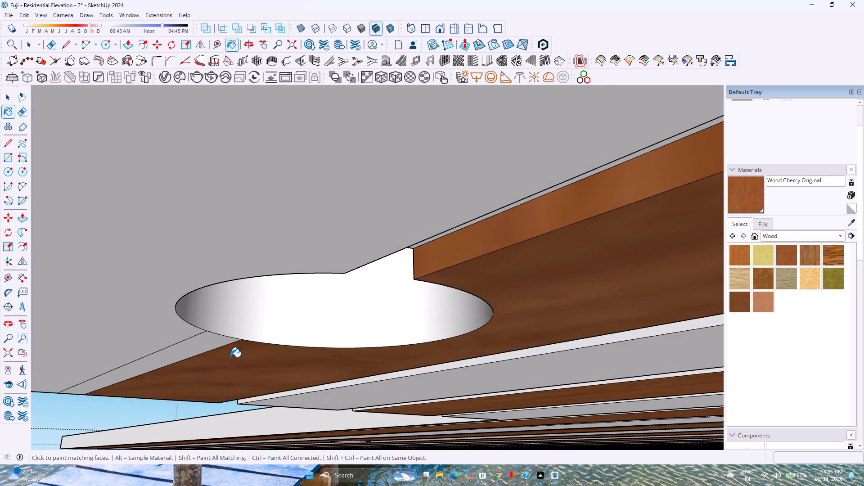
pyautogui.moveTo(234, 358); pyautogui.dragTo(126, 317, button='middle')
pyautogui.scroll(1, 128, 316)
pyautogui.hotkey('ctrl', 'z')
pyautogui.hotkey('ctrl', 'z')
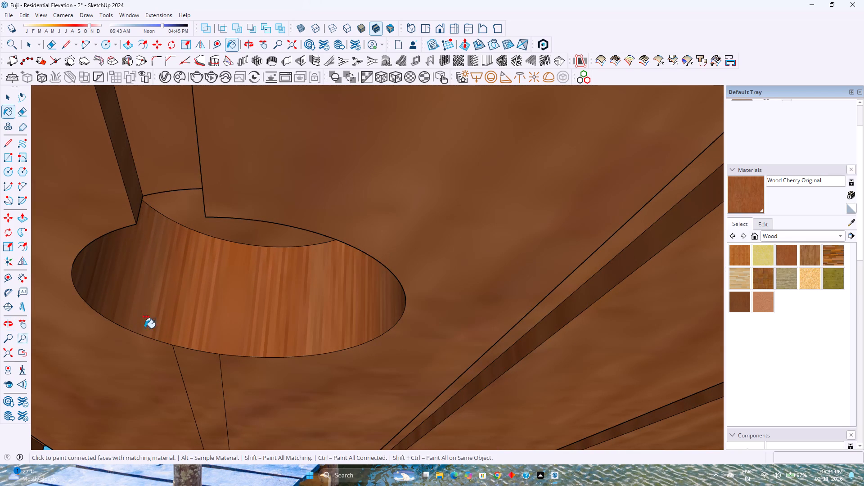
# Push the flat groove segment beyond the circular opening 1/2" into the slab to continue the groove.
pyautogui.scroll(-9, 177, 338)
pyautogui.press('p')
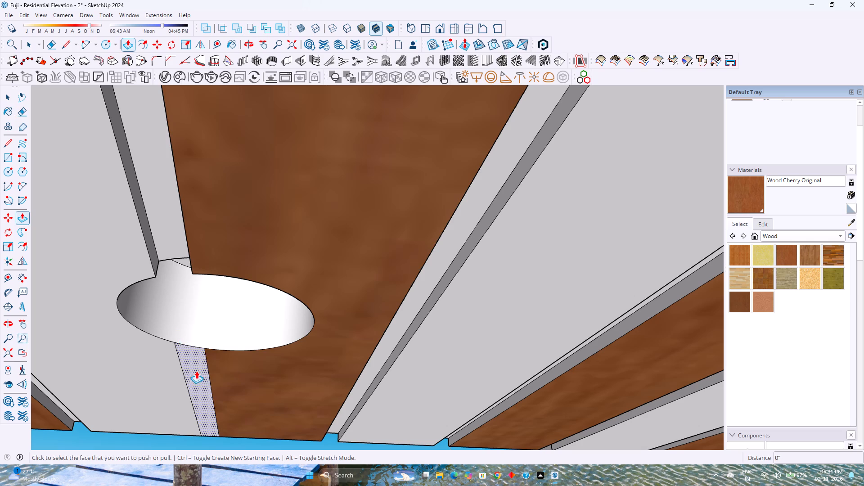
pyautogui.click(198, 372)
pyautogui.click(166, 249)
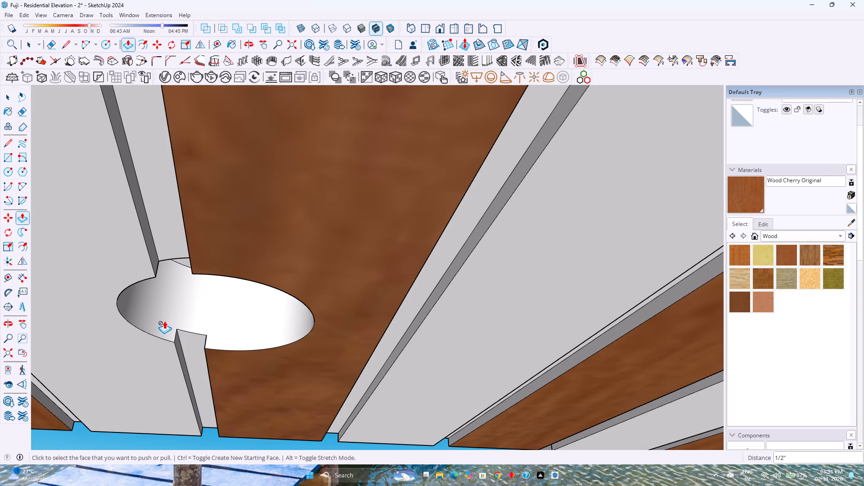
# Paint the groove side segments before and after the circular opening with Wood Cherry Original.
pyautogui.moveTo(165, 322); pyautogui.dragTo(312, 354, button='middle')
pyautogui.click(754, 205)
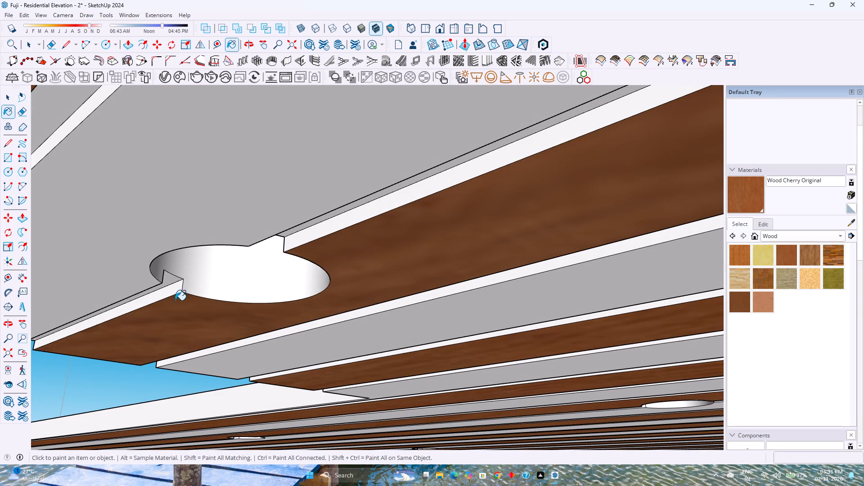
pyautogui.click(164, 294)
pyautogui.click(327, 231)
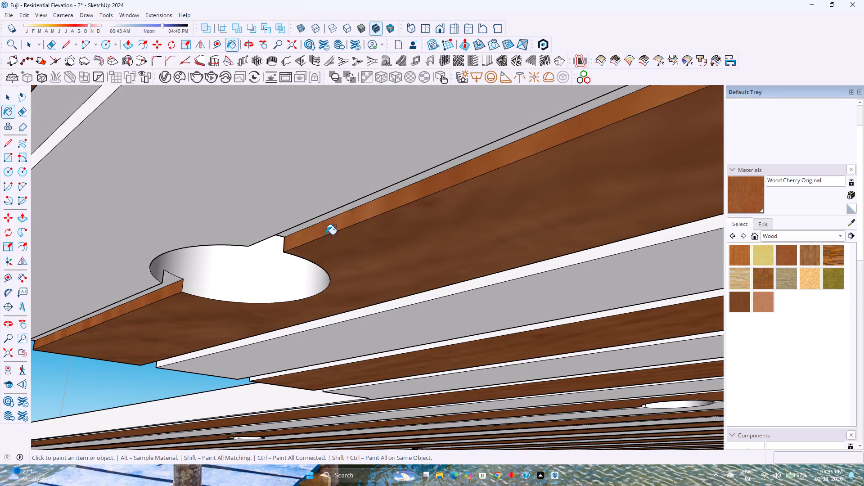
# Paint the next two wood-strip groove sides with Wood Cherry Original, including the narrow slivers at the second one's outer end.
pyautogui.scroll(-11, 338, 285)
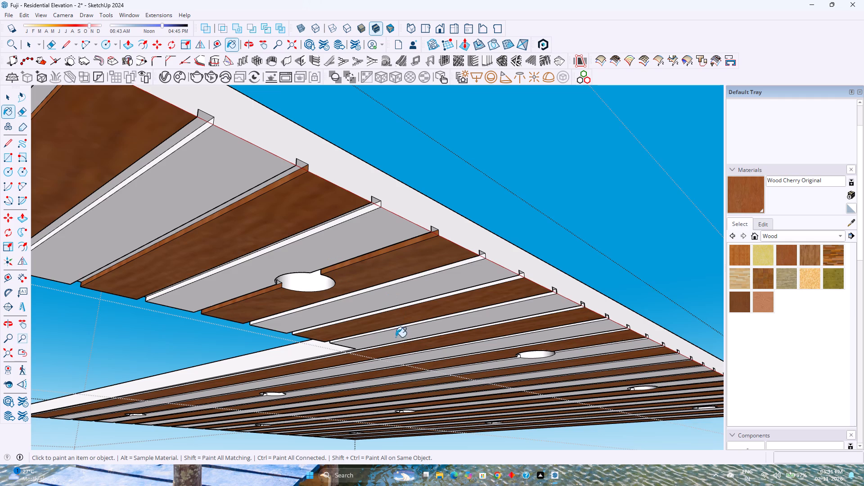
pyautogui.scroll(5, 402, 324)
pyautogui.keyDown('shift'); pyautogui.moveTo(452, 324); pyautogui.dragTo(336, 362, button='middle'); pyautogui.keyUp('shift')
pyautogui.scroll(2, 406, 327)
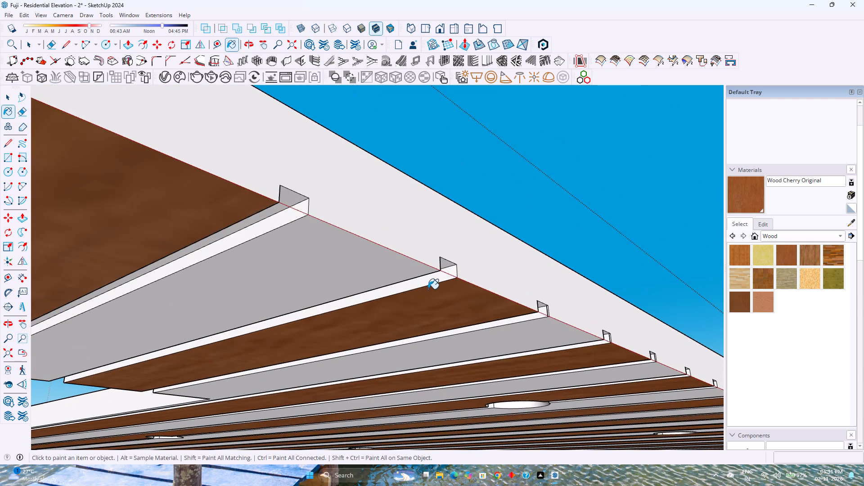
pyautogui.click(442, 278)
pyautogui.keyDown('shift'); pyautogui.moveTo(466, 348); pyautogui.dragTo(337, 278, button='middle'); pyautogui.keyUp('shift')
pyautogui.keyDown('shift'); pyautogui.middleClick(328, 274); pyautogui.keyUp('shift')
pyautogui.scroll(4, 453, 274)
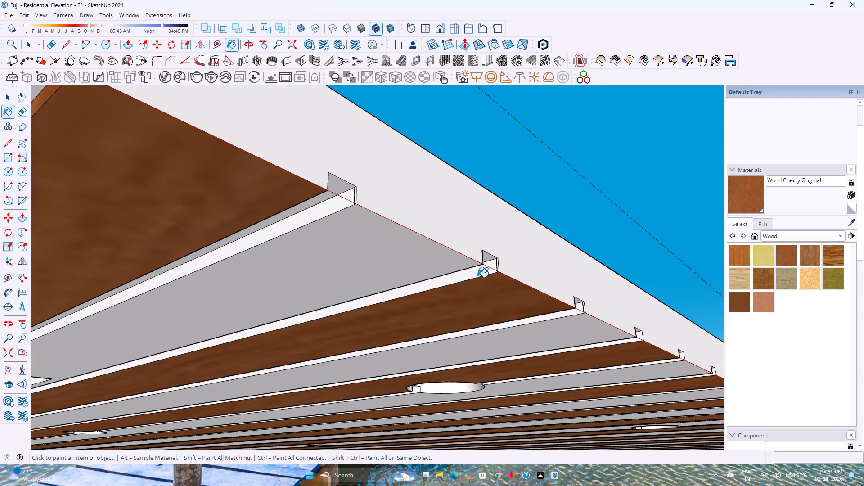
pyautogui.click(484, 272)
pyautogui.scroll(16, 493, 268)
pyautogui.click(508, 259)
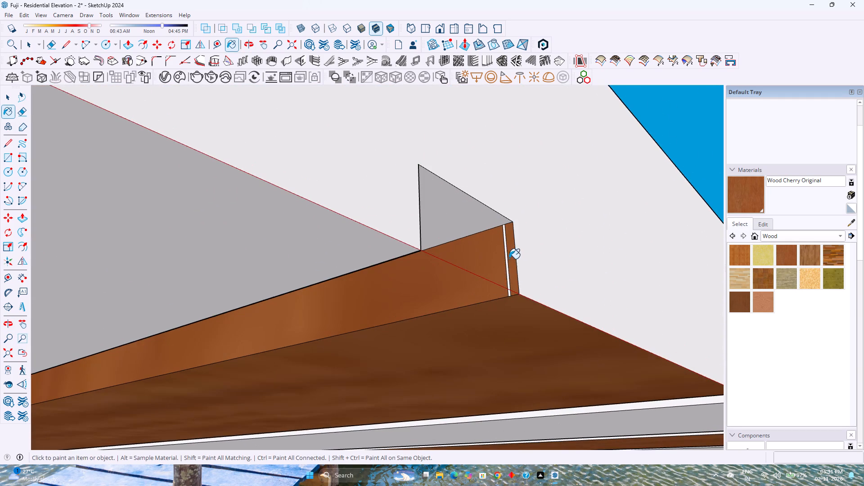
pyautogui.scroll(4, 506, 258)
pyautogui.click(506, 258)
# Erase the stray vertical dividing lines at the outer ends of that groove side and the following one.
pyautogui.press('e')
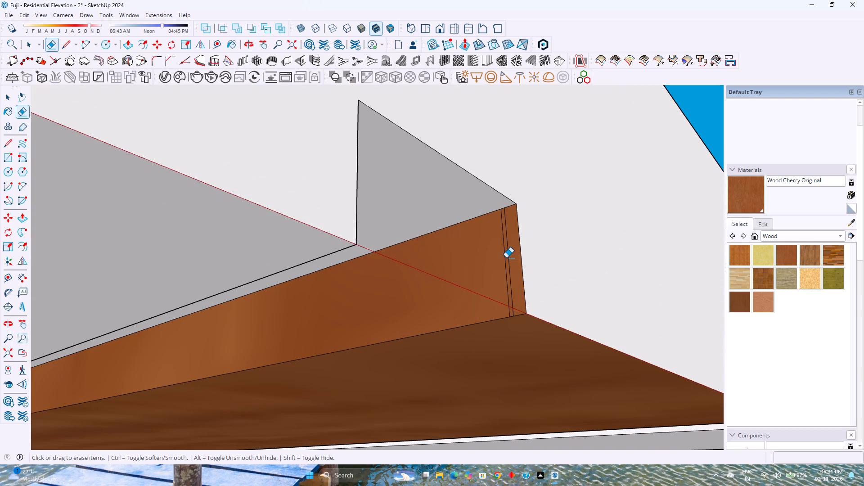
pyautogui.click(507, 257)
pyautogui.moveTo(509, 256); pyautogui.dragTo(497, 256)
pyautogui.scroll(-4, 417, 298)
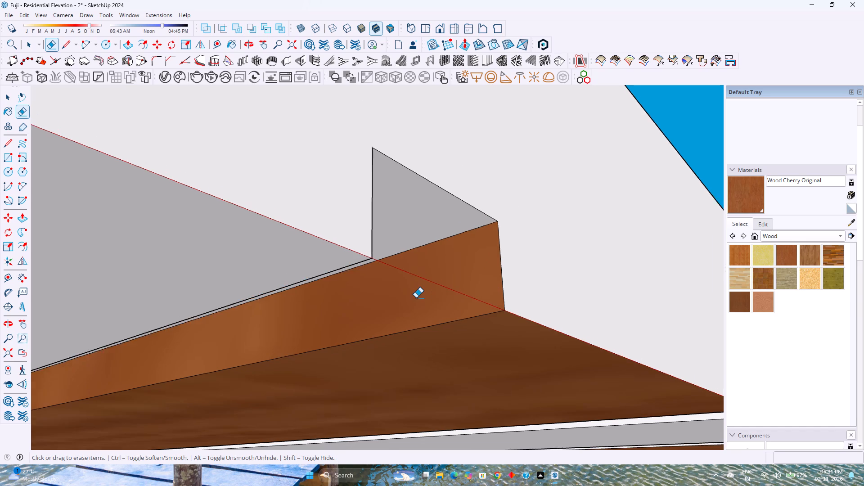
pyautogui.scroll(-13, 416, 298)
pyautogui.scroll(4, 613, 369)
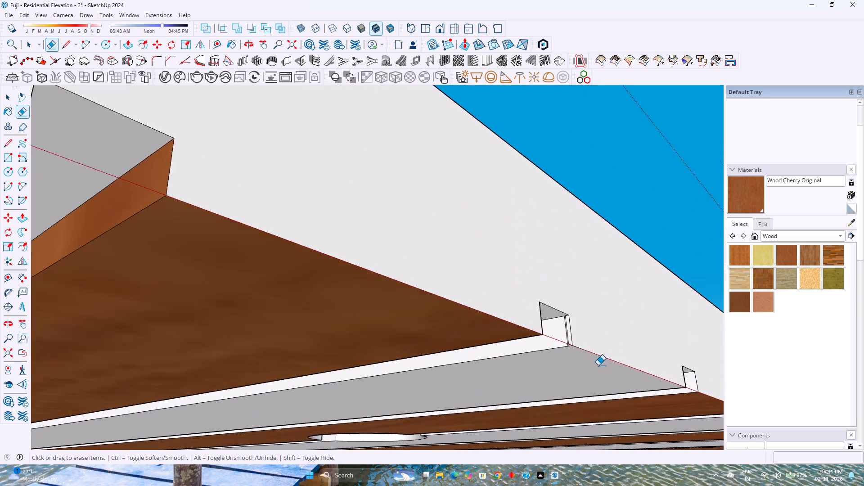
pyautogui.scroll(4, 598, 365)
pyautogui.moveTo(558, 317); pyautogui.dragTo(544, 318)
pyautogui.scroll(-5, 543, 320)
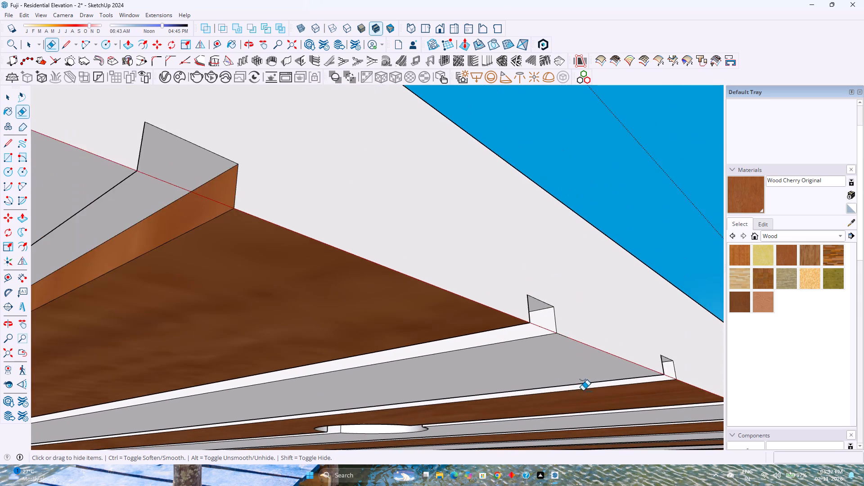
# Paint the groove side of the next wood strip, beside the circular opening, with Wood Cherry Original.
pyautogui.keyDown('shift'); pyautogui.moveTo(581, 391); pyautogui.dragTo(280, 304, button='middle'); pyautogui.keyUp('shift')
pyautogui.scroll(5, 435, 334)
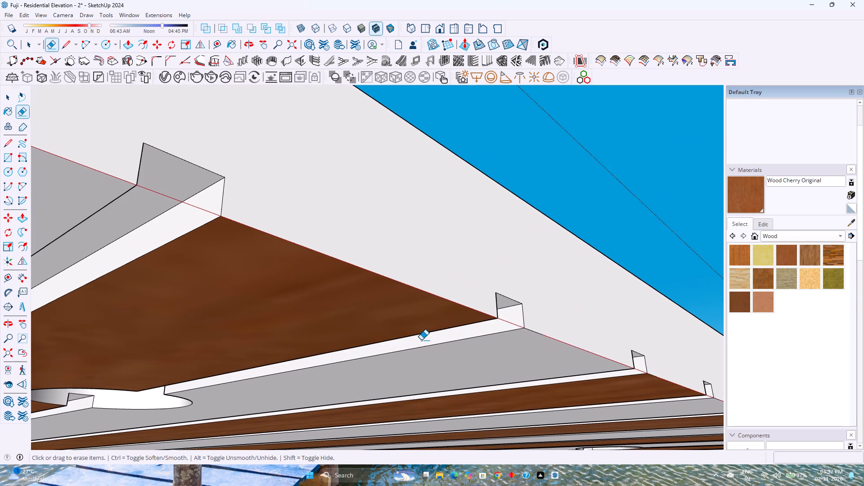
pyautogui.click(743, 193)
pyautogui.scroll(-6, 401, 258)
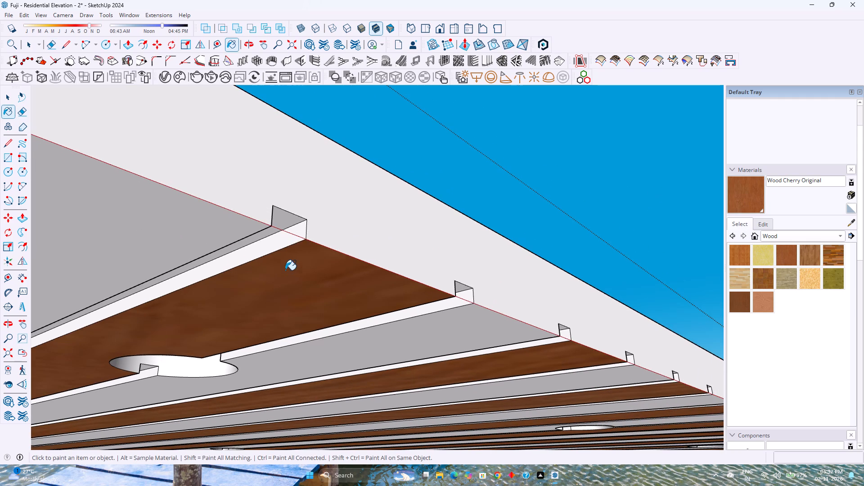
pyautogui.click(278, 242)
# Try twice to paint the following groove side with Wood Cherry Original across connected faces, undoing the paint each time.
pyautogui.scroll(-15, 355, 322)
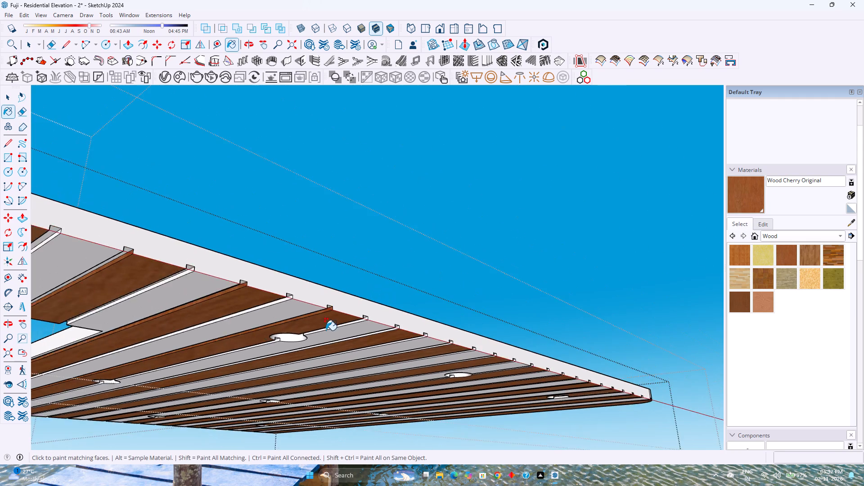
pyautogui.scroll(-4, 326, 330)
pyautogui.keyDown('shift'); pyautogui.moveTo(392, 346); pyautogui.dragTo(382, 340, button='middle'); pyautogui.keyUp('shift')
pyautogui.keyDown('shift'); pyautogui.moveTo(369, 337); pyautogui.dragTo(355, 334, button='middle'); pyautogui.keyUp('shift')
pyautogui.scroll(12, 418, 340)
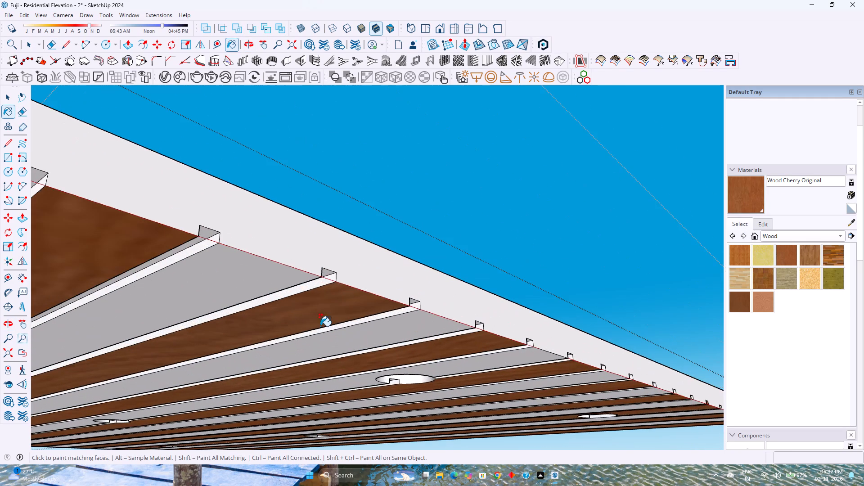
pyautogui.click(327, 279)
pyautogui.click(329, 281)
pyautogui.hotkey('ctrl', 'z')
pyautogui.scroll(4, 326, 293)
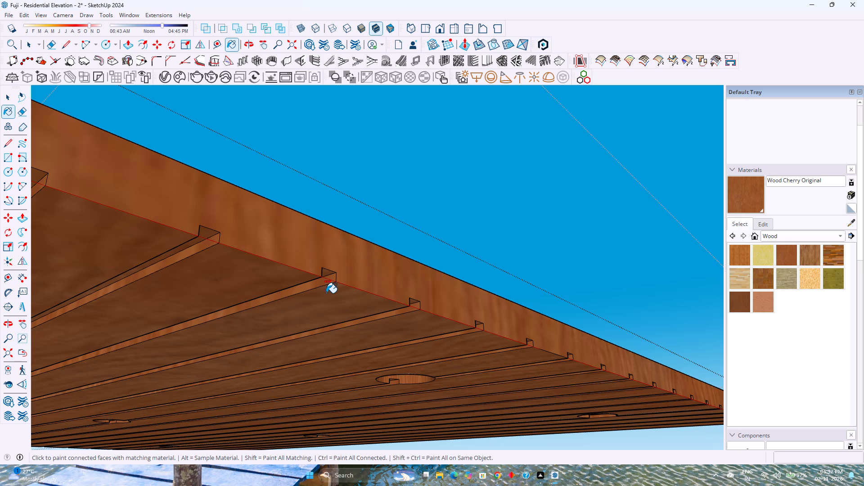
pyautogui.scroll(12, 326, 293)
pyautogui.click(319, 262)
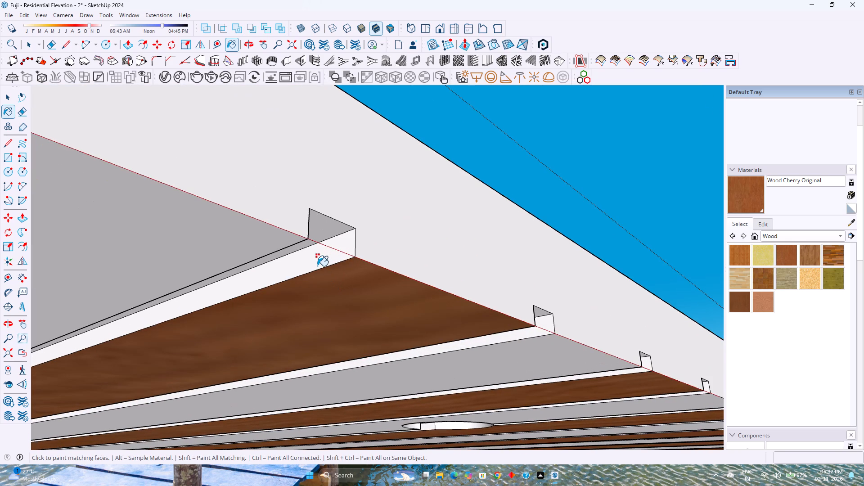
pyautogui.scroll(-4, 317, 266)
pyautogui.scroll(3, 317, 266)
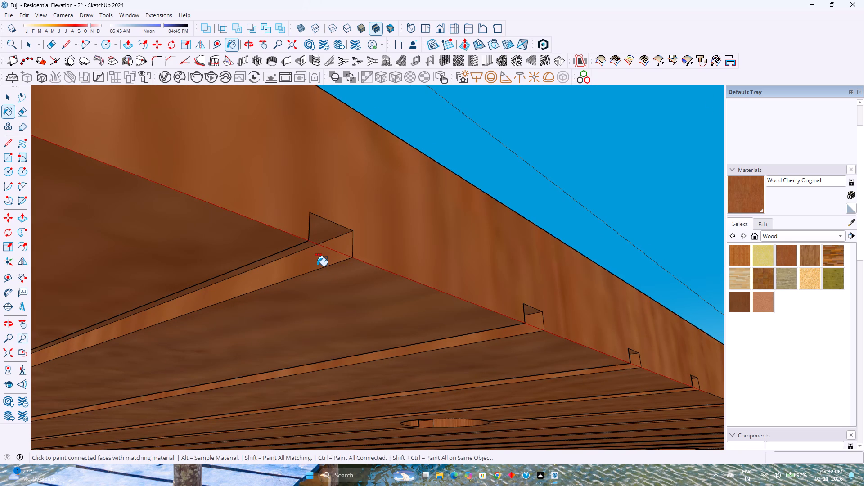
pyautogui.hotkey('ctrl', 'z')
# Paint the groove sides of the next three wood strips one by one with Wood Cherry Original, towards the slab's far end.
pyautogui.press('space')
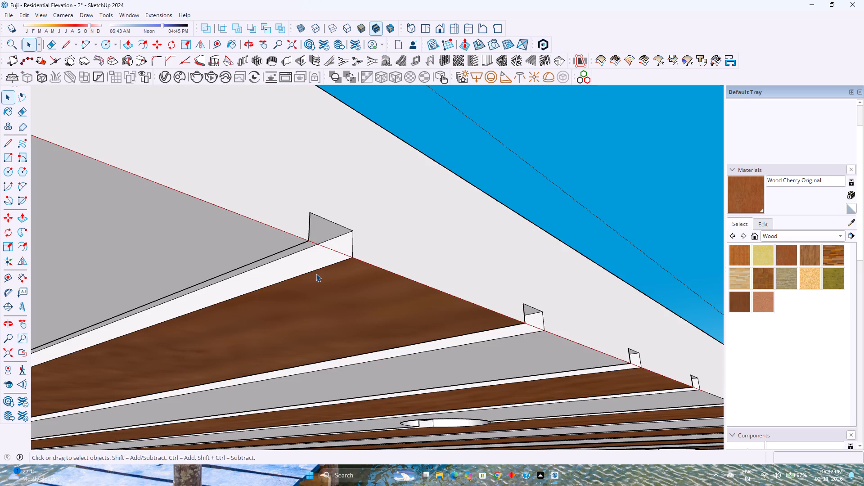
pyautogui.doubleClick(316, 274)
pyautogui.click(754, 192)
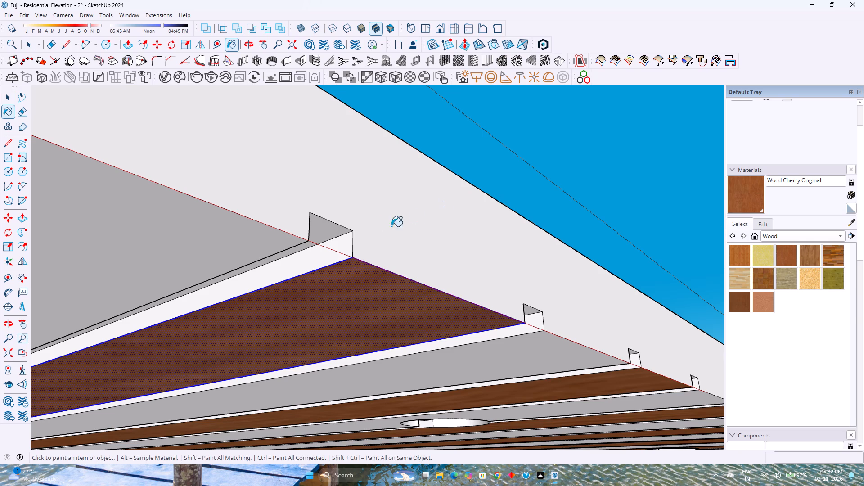
pyautogui.click(316, 257)
pyautogui.scroll(-9, 315, 257)
pyautogui.scroll(7, 490, 351)
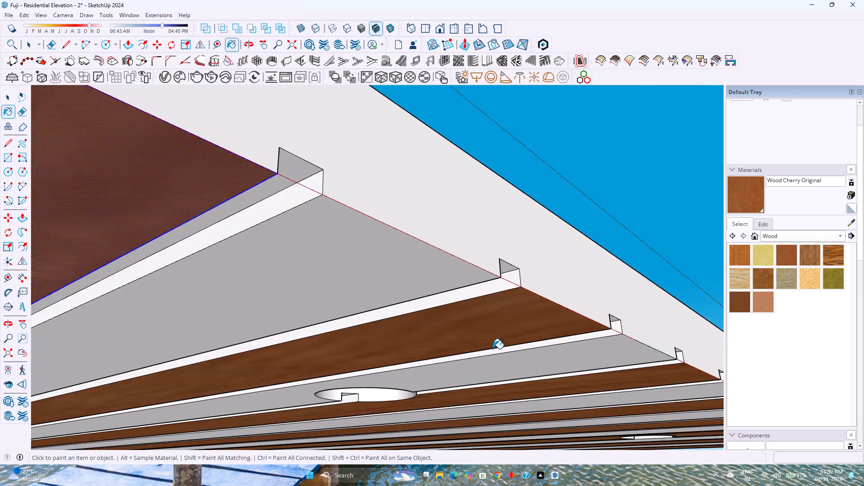
pyautogui.scroll(4, 493, 349)
pyautogui.click(486, 225)
pyautogui.scroll(-10, 429, 311)
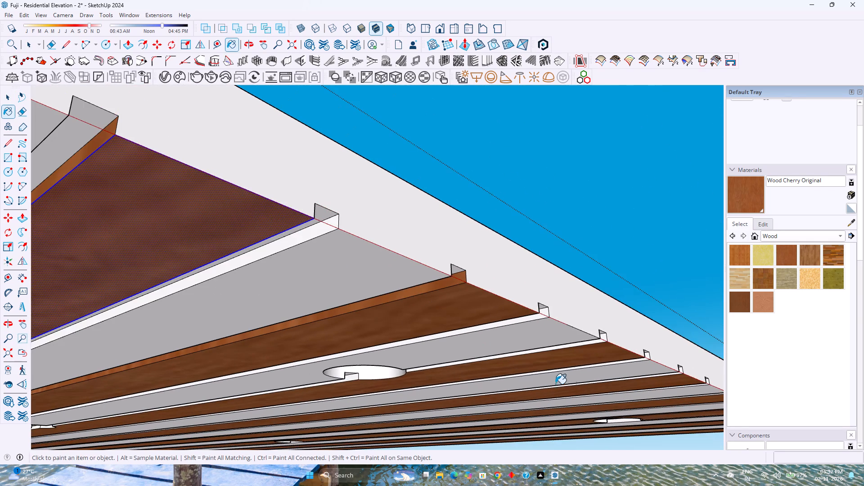
pyautogui.scroll(11, 596, 368)
pyautogui.click(594, 328)
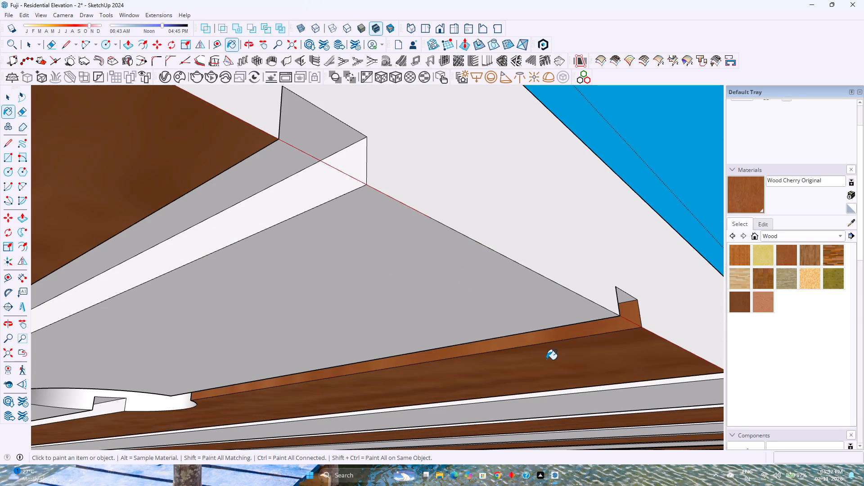
# Paint the same-facing groove sides of the following two wood strips, near the slab's far end, with Wood Cherry Original.
pyautogui.scroll(-9, 546, 360)
pyautogui.keyDown('shift'); pyautogui.moveTo(588, 364); pyautogui.dragTo(229, 232, button='middle'); pyautogui.keyUp('shift')
pyautogui.scroll(5, 309, 275)
pyautogui.scroll(1, 362, 301)
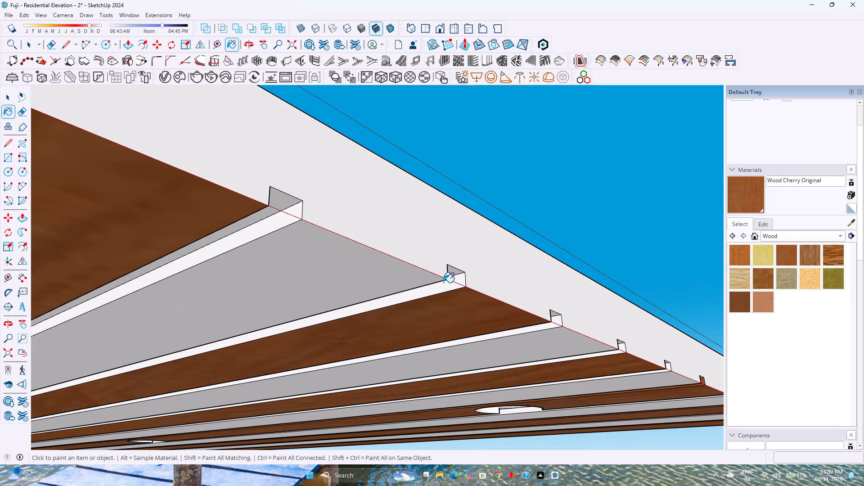
pyautogui.click(448, 289)
pyautogui.keyDown('shift'); pyautogui.moveTo(478, 324); pyautogui.dragTo(305, 242, button='middle'); pyautogui.keyUp('shift')
pyautogui.scroll(4, 463, 296)
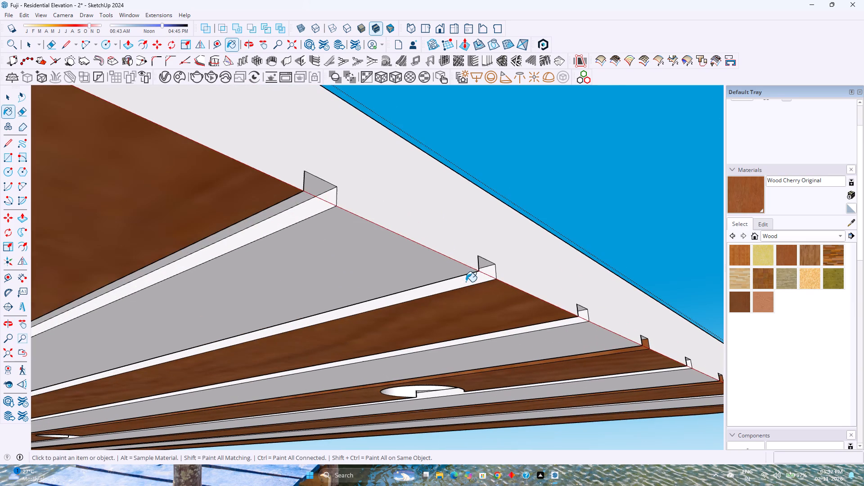
pyautogui.click(466, 282)
pyautogui.keyDown('shift'); pyautogui.moveTo(478, 298); pyautogui.dragTo(188, 191, button='middle'); pyautogui.keyUp('shift')
pyautogui.scroll(5, 414, 280)
pyautogui.scroll(-5, 414, 280)
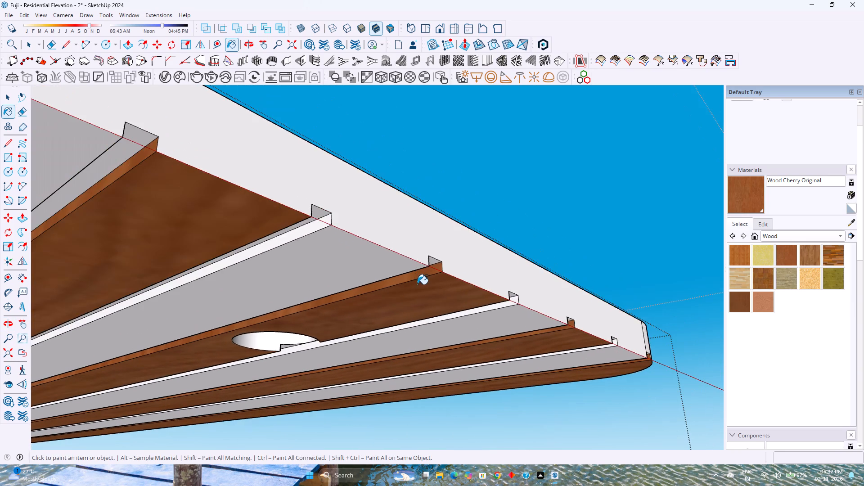
# From the opposite direction, paint the unpainted groove sides of the next three wood strips with Wood Cherry Original.
pyautogui.moveTo(480, 302); pyautogui.dragTo(144, 303, button='middle')
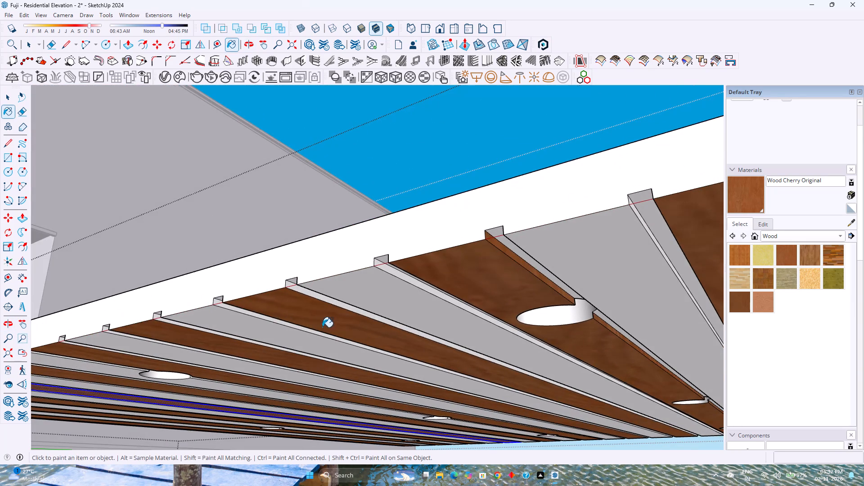
pyautogui.scroll(-4, 322, 327)
pyautogui.keyDown('shift'); pyautogui.moveTo(341, 334); pyautogui.dragTo(313, 303, button='middle'); pyautogui.keyUp('shift')
pyautogui.scroll(7, 270, 285)
pyautogui.click(270, 247)
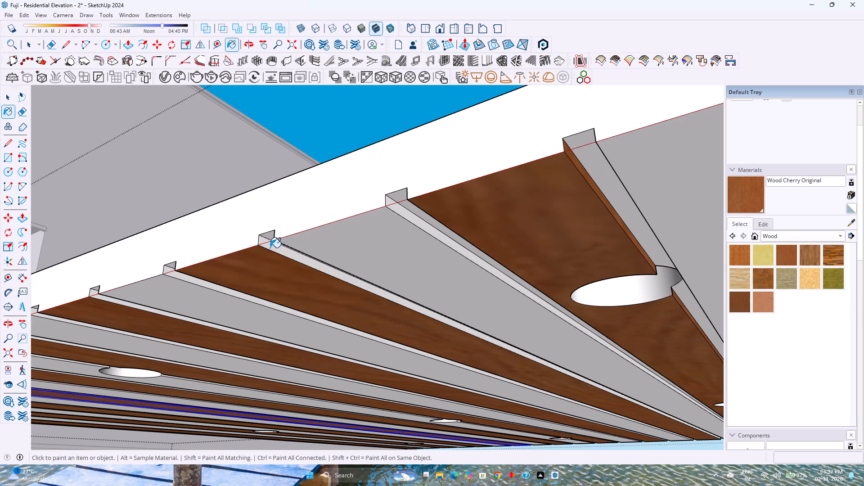
pyautogui.keyDown('shift'); pyautogui.moveTo(218, 297); pyautogui.dragTo(347, 220, button='middle'); pyautogui.keyUp('shift')
pyautogui.scroll(3, 258, 221)
pyautogui.click(226, 226)
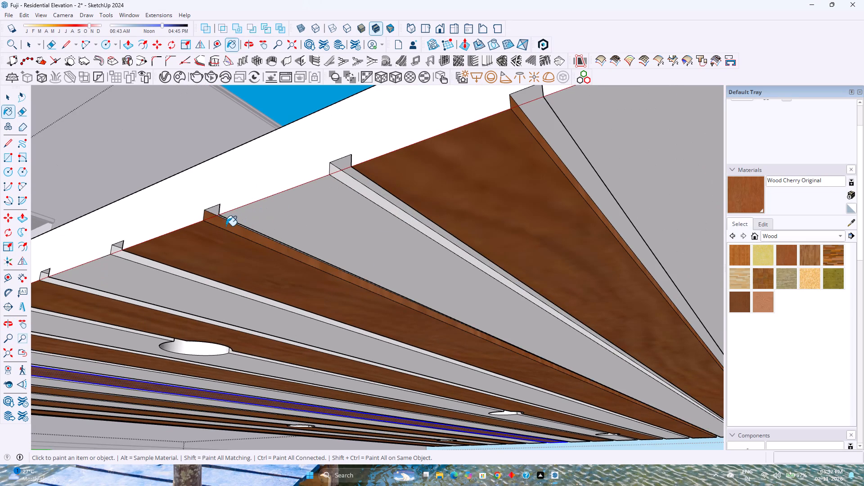
pyautogui.keyDown('shift'); pyautogui.moveTo(175, 291); pyautogui.dragTo(368, 238, button='middle'); pyautogui.keyUp('shift')
pyautogui.scroll(2, 292, 267)
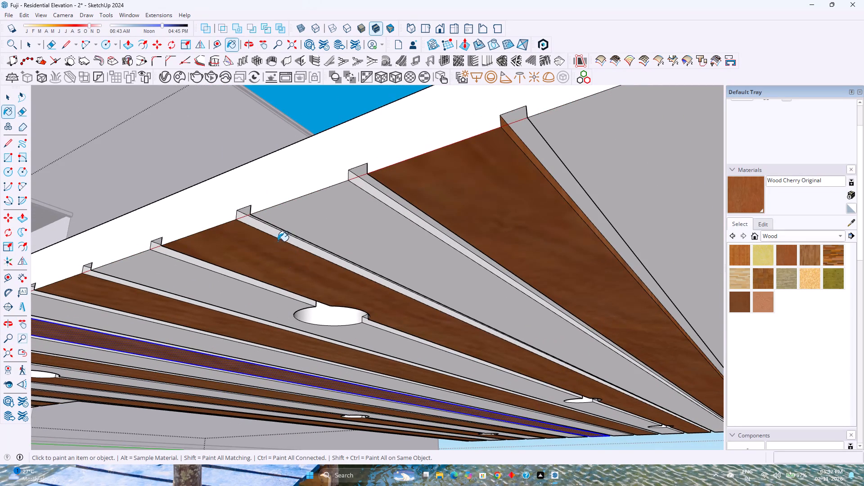
pyautogui.click(276, 234)
# Paint the groove sides of the next three wood strips, starting just past the circular opening, with Wood Cherry Original.
pyautogui.scroll(-13, 275, 238)
pyautogui.keyDown('shift'); pyautogui.moveTo(282, 282); pyautogui.dragTo(354, 210, button='middle'); pyautogui.keyUp('shift')
pyautogui.scroll(6, 369, 201)
pyautogui.scroll(2, 301, 201)
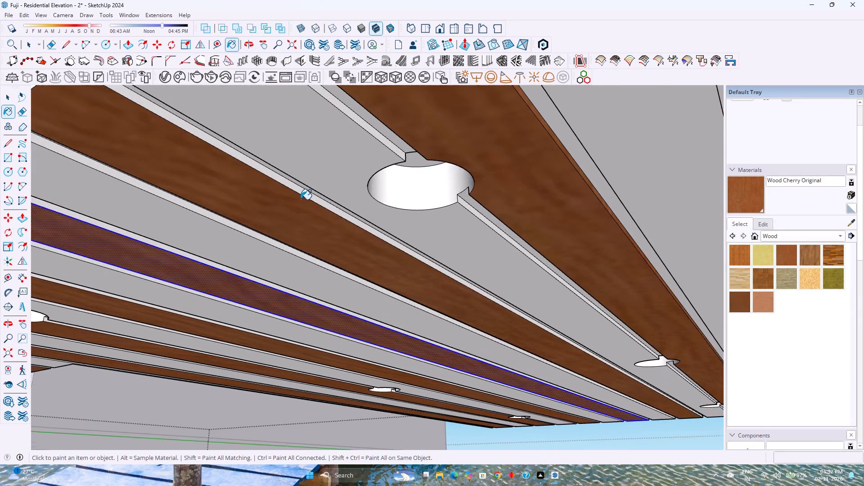
pyautogui.scroll(5, 301, 199)
pyautogui.click(298, 189)
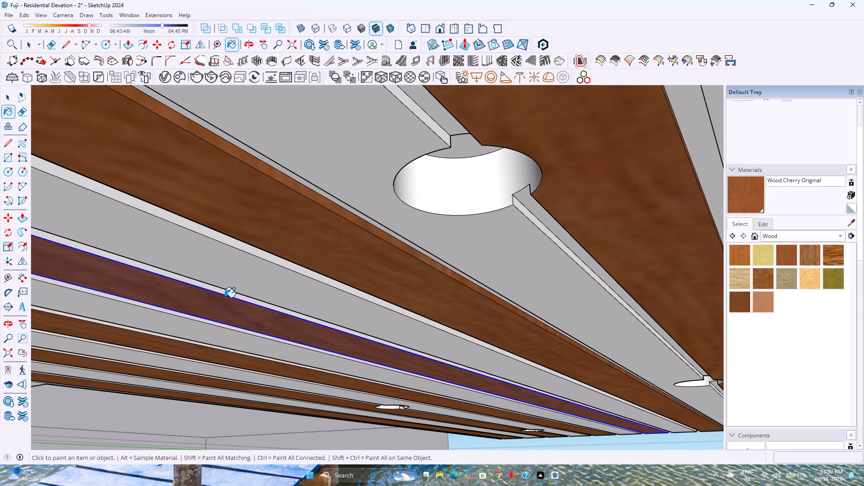
pyautogui.click(223, 293)
pyautogui.scroll(-4, 223, 292)
pyautogui.keyDown('shift'); pyautogui.moveTo(201, 289); pyautogui.dragTo(339, 216, button='middle'); pyautogui.keyUp('shift')
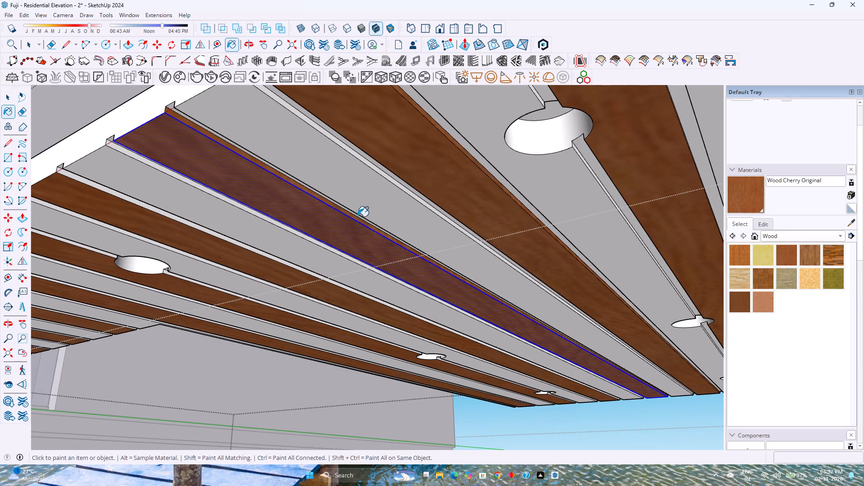
pyautogui.scroll(8, 301, 260)
pyautogui.click(267, 253)
# Paint the groove-side sections on both sides of the next strip's large circular opening with Wood Cherry Original.
pyautogui.keyDown('shift'); pyautogui.moveTo(213, 266); pyautogui.dragTo(318, 212, button='middle'); pyautogui.keyUp('shift')
pyautogui.scroll(4, 283, 243)
pyautogui.scroll(-3, 289, 234)
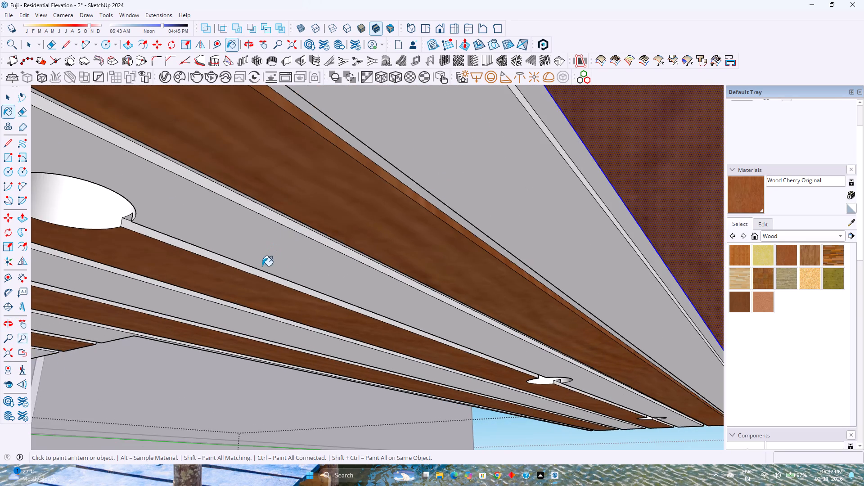
pyautogui.scroll(4, 258, 270)
pyautogui.click(256, 275)
pyautogui.scroll(-4, 254, 272)
pyautogui.keyDown('shift'); pyautogui.moveTo(74, 261); pyautogui.dragTo(239, 286, button='middle'); pyautogui.keyUp('shift')
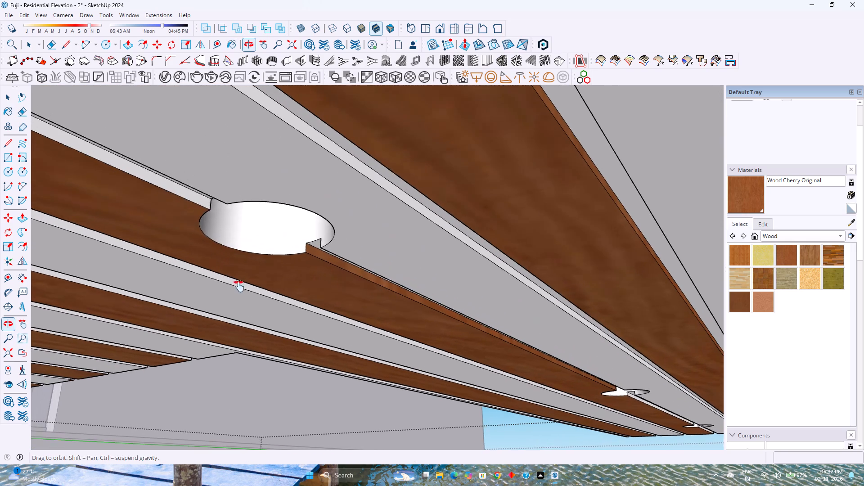
pyautogui.keyDown('shift'); pyautogui.moveTo(239, 286); pyautogui.dragTo(241, 288, button='middle'); pyautogui.keyUp('shift')
pyautogui.click(205, 209)
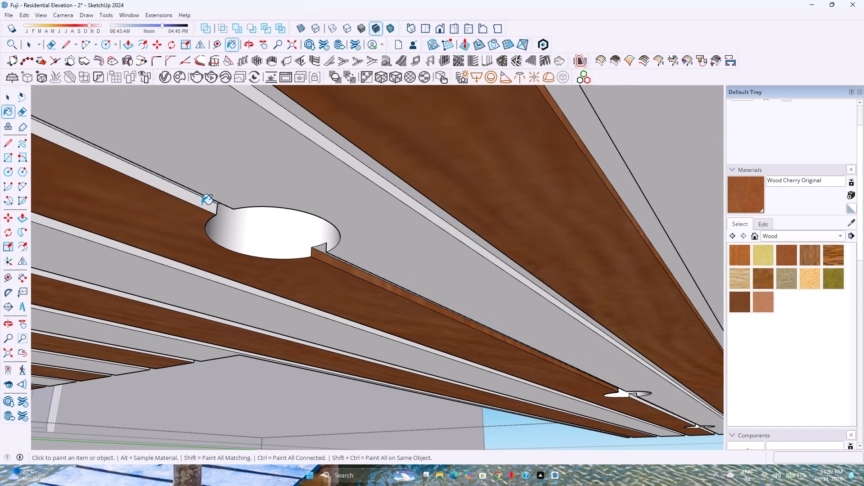
pyautogui.click(202, 204)
# Paint the remaining sections of that groove side, beyond the strip's other circular openings, with Wood Cherry Original.
pyautogui.keyDown('shift'); pyautogui.moveTo(415, 294); pyautogui.dragTo(221, 207, button='middle'); pyautogui.keyUp('shift')
pyautogui.scroll(6, 569, 370)
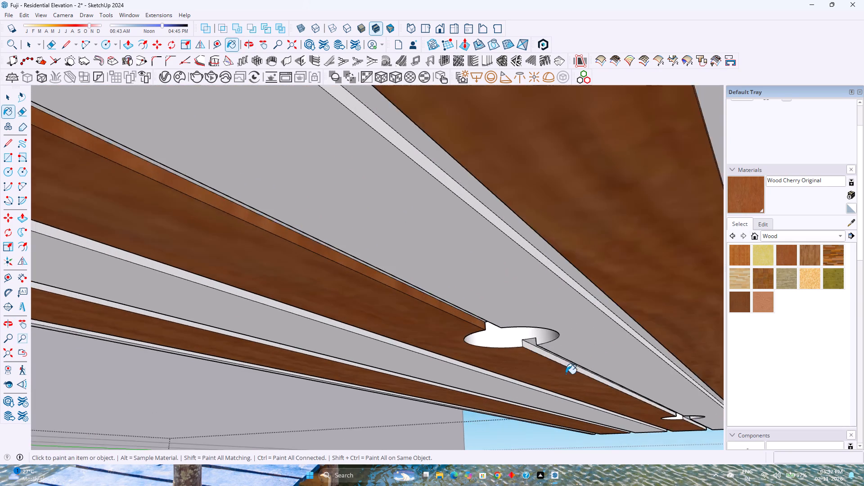
pyautogui.scroll(4, 566, 374)
pyautogui.click(561, 356)
pyautogui.keyDown('shift'); pyautogui.moveTo(568, 365); pyautogui.dragTo(413, 277, button='middle'); pyautogui.keyUp('shift')
pyautogui.scroll(5, 628, 402)
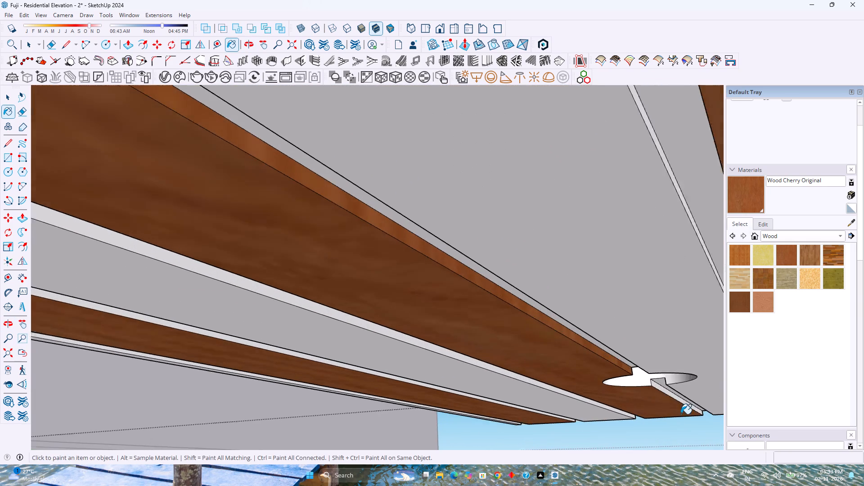
pyautogui.scroll(6, 681, 414)
pyautogui.click(655, 368)
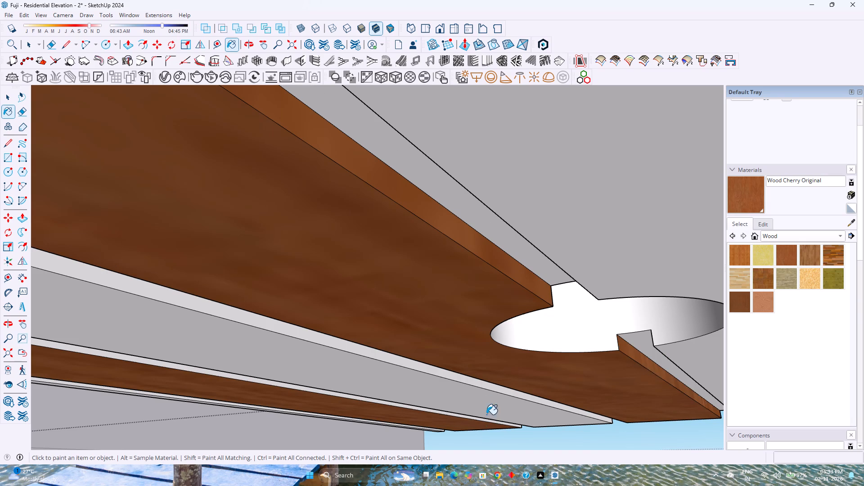
# Paint the groove sides of the next two wood strips with Wood Cherry Original.
pyautogui.scroll(11, 486, 426)
pyautogui.click(481, 411)
pyautogui.scroll(-3, 481, 411)
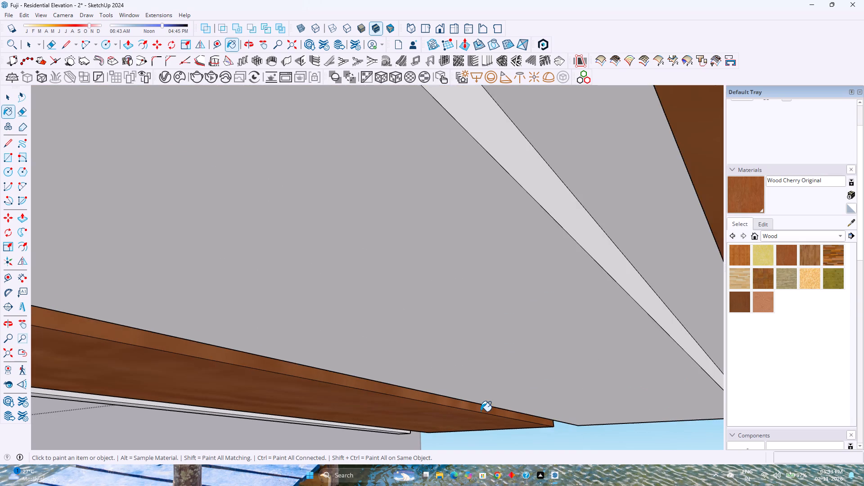
pyautogui.scroll(-20, 481, 411)
pyautogui.scroll(-9, 481, 411)
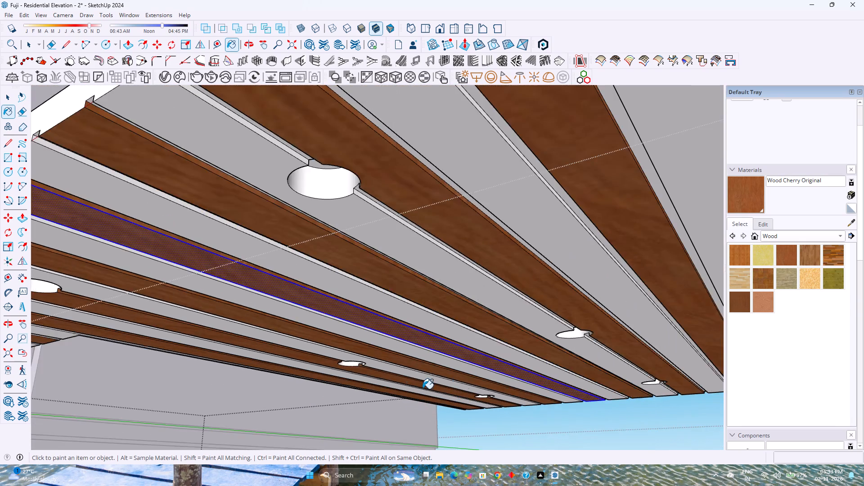
pyautogui.scroll(-4, 423, 389)
pyautogui.keyDown('shift'); pyautogui.moveTo(348, 375); pyautogui.dragTo(536, 402, button='middle'); pyautogui.keyUp('shift')
pyautogui.scroll(7, 503, 383)
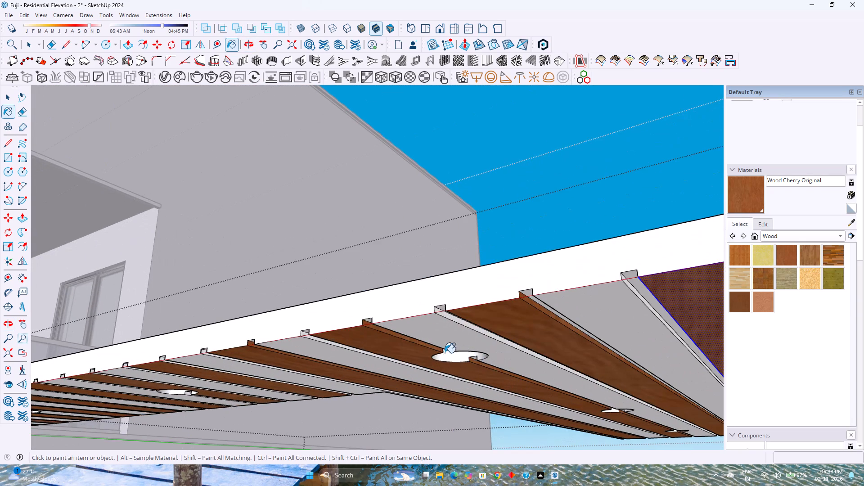
pyautogui.scroll(5, 350, 355)
pyautogui.keyDown('shift'); pyautogui.moveTo(263, 350); pyautogui.dragTo(464, 363, button='middle'); pyautogui.keyUp('shift')
pyautogui.scroll(3, 229, 369)
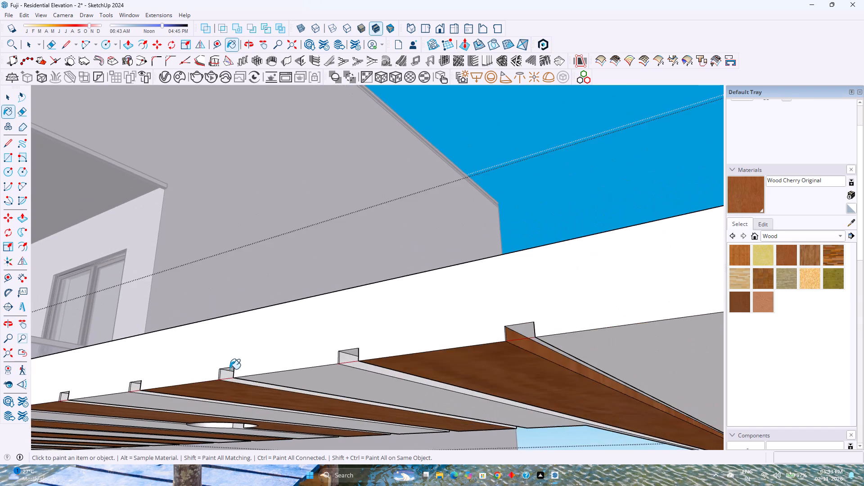
pyautogui.scroll(7, 229, 369)
pyautogui.click(224, 366)
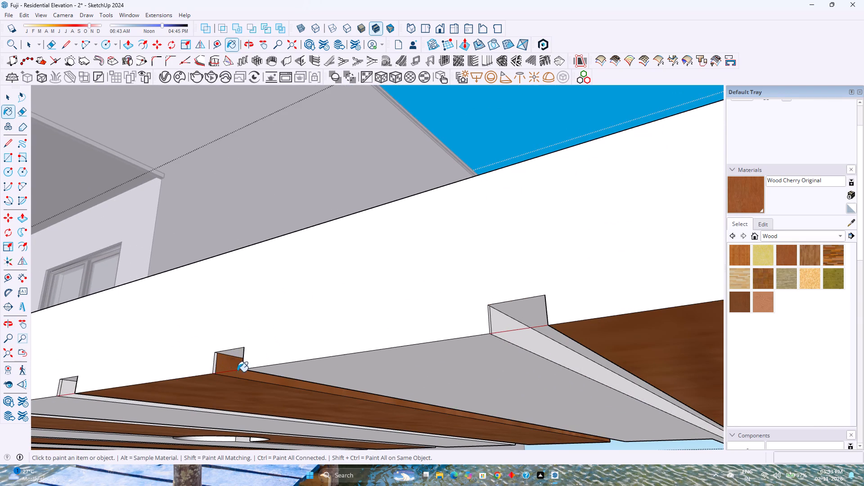
# Erase the stray vertical dividing line at the slab-edge end of the first of those two painted groove sides.
pyautogui.scroll(-4, 472, 394)
pyautogui.keyDown('shift'); pyautogui.moveTo(487, 386); pyautogui.dragTo(460, 378, button='middle'); pyautogui.keyUp('shift')
pyautogui.keyDown('shift'); pyautogui.moveTo(454, 376); pyautogui.dragTo(245, 392, button='middle'); pyautogui.keyUp('shift')
pyautogui.scroll(-2, 399, 380)
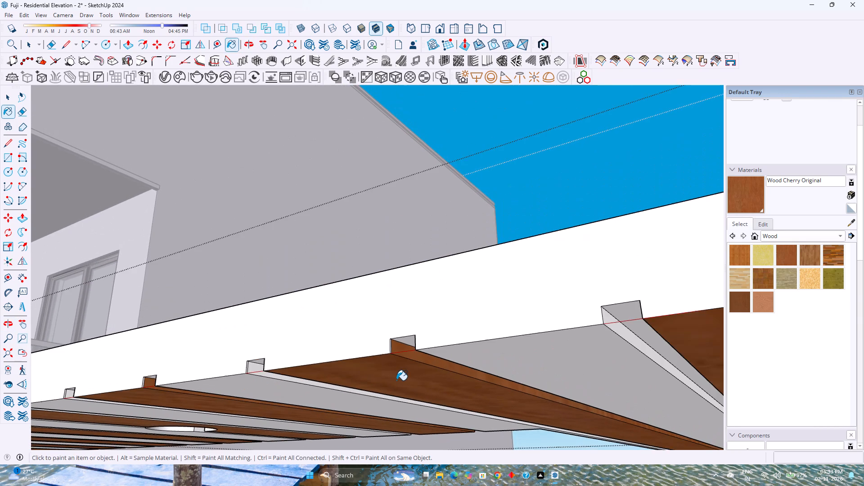
pyautogui.scroll(-3, 396, 380)
pyautogui.keyDown('shift'); pyautogui.moveTo(433, 381); pyautogui.dragTo(348, 391, button='middle'); pyautogui.keyUp('shift')
pyautogui.keyDown('shift'); pyautogui.middleClick(348, 391); pyautogui.keyUp('shift')
pyautogui.scroll(5, 313, 371)
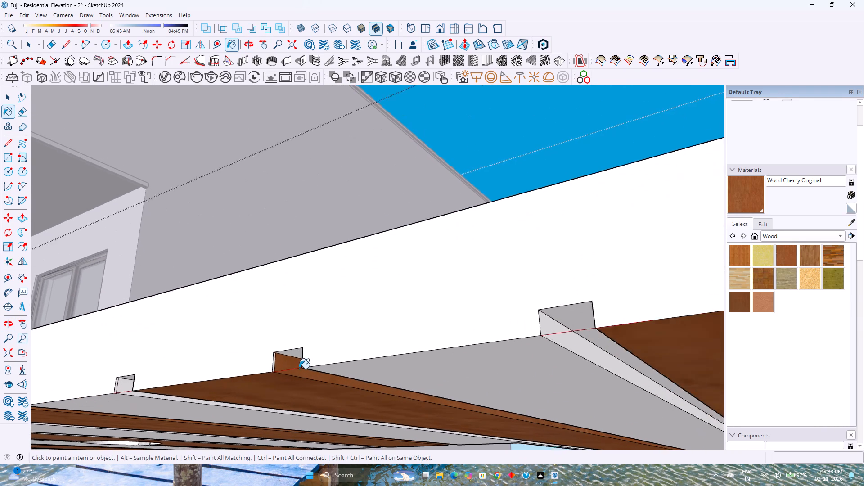
pyautogui.scroll(1, 299, 369)
pyautogui.press('e')
pyautogui.scroll(4, 271, 362)
pyautogui.click(271, 362)
# Erase the stray vertical line at the slab-edge end of the adjacent unpainted groove.
pyautogui.keyDown('shift'); pyautogui.middleClick(247, 366); pyautogui.keyUp('shift')
pyautogui.keyDown('shift'); pyautogui.middleClick(247, 366); pyautogui.keyUp('shift')
pyautogui.keyDown('shift'); pyautogui.moveTo(252, 366); pyautogui.dragTo(283, 363, button='middle'); pyautogui.keyUp('shift')
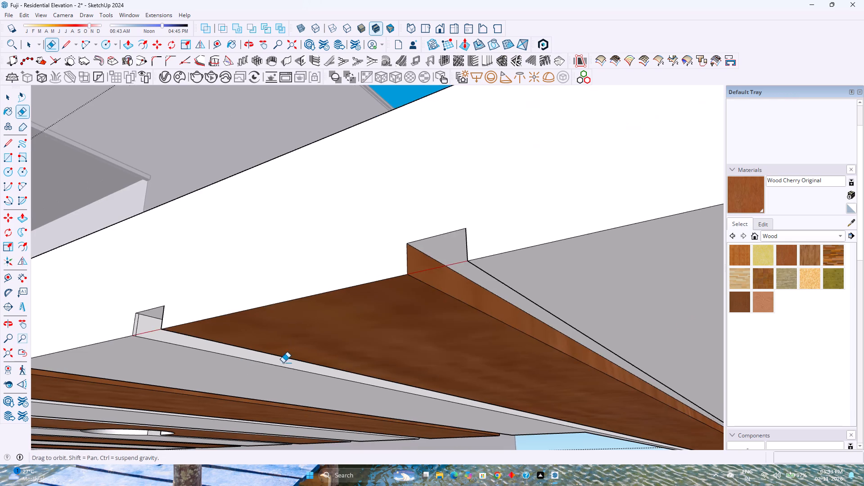
pyautogui.keyDown('shift'); pyautogui.moveTo(283, 363); pyautogui.dragTo(274, 364, button='middle'); pyautogui.keyUp('shift')
pyautogui.keyDown('shift'); pyautogui.moveTo(478, 341); pyautogui.dragTo(485, 340, button='middle'); pyautogui.keyUp('shift')
pyautogui.keyDown('shift'); pyautogui.moveTo(490, 339); pyautogui.dragTo(497, 338, button='middle'); pyautogui.keyUp('shift')
pyautogui.keyDown('shift'); pyautogui.middleClick(498, 338); pyautogui.keyUp('shift')
pyautogui.click(161, 323)
# Erase the stray vertical lines at the ends of the next painted groove and the one after it, undoing a wrong edge removal.
pyautogui.keyDown('shift'); pyautogui.moveTo(165, 322); pyautogui.dragTo(493, 319, button='middle'); pyautogui.keyUp('shift')
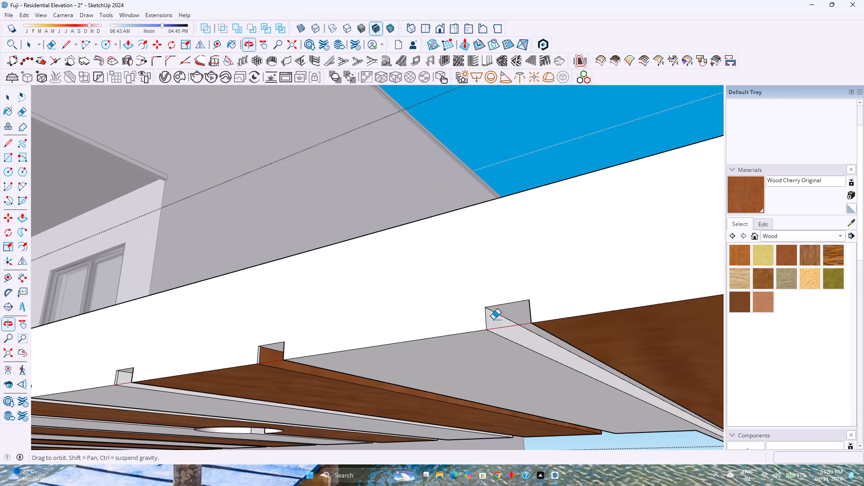
pyautogui.keyDown('shift'); pyautogui.moveTo(493, 319); pyautogui.dragTo(490, 319, button='middle'); pyautogui.keyUp('shift')
pyautogui.scroll(4, 270, 353)
pyautogui.click(252, 355)
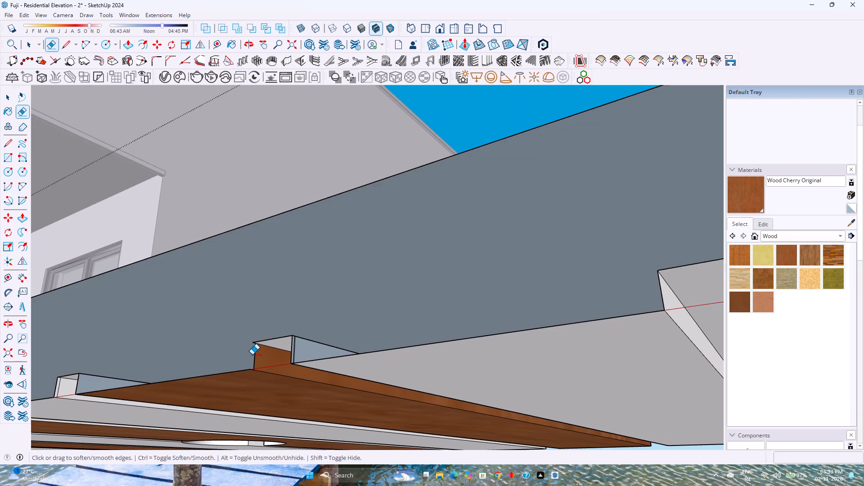
pyautogui.hotkey('ctrl', 'z')
pyautogui.click(255, 355)
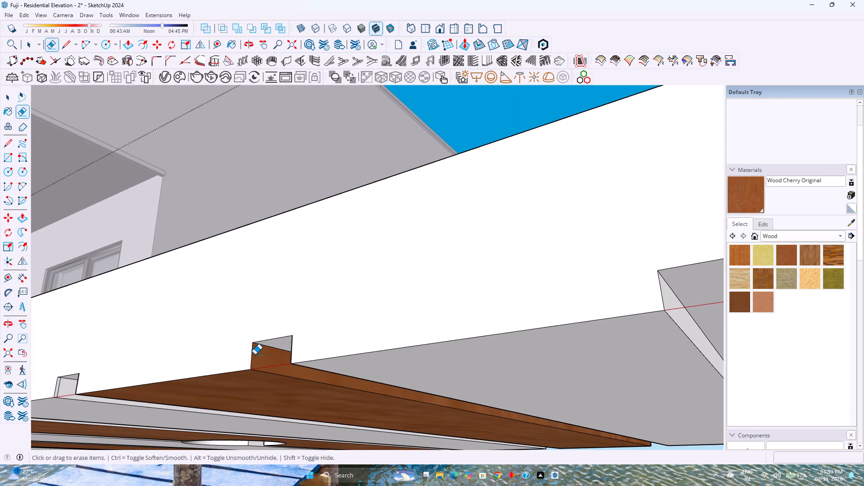
pyautogui.keyDown('shift'); pyautogui.moveTo(255, 355); pyautogui.dragTo(474, 340, button='middle'); pyautogui.keyUp('shift')
pyautogui.scroll(2, 223, 382)
pyautogui.click(222, 378)
# Erase the stray vertical lines at the slab-edge ends of the following two grooves, around the strip with the circular opening.
pyautogui.keyDown('shift'); pyautogui.moveTo(221, 377); pyautogui.dragTo(454, 351, button='middle'); pyautogui.keyUp('shift')
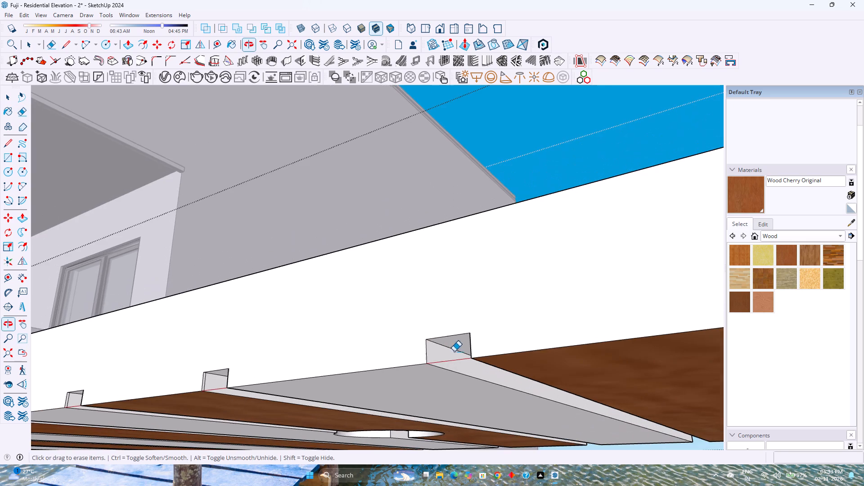
pyautogui.keyDown('shift'); pyautogui.moveTo(454, 351); pyautogui.dragTo(428, 353, button='middle'); pyautogui.keyUp('shift')
pyautogui.scroll(3, 199, 376)
pyautogui.click(207, 379)
pyautogui.keyDown('shift'); pyautogui.moveTo(207, 379); pyautogui.dragTo(362, 323, button='middle'); pyautogui.keyUp('shift')
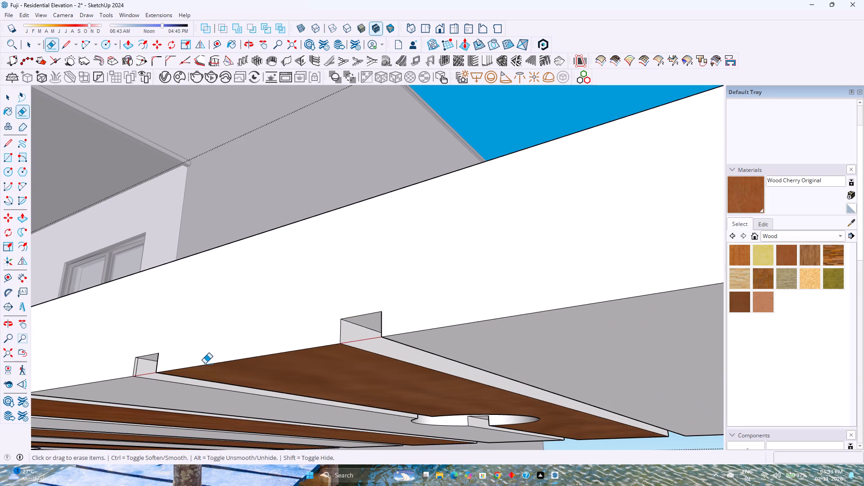
pyautogui.click(137, 362)
pyautogui.scroll(-4, 139, 363)
pyautogui.keyDown('shift'); pyautogui.moveTo(140, 365); pyautogui.dragTo(396, 303, button='middle'); pyautogui.keyUp('shift')
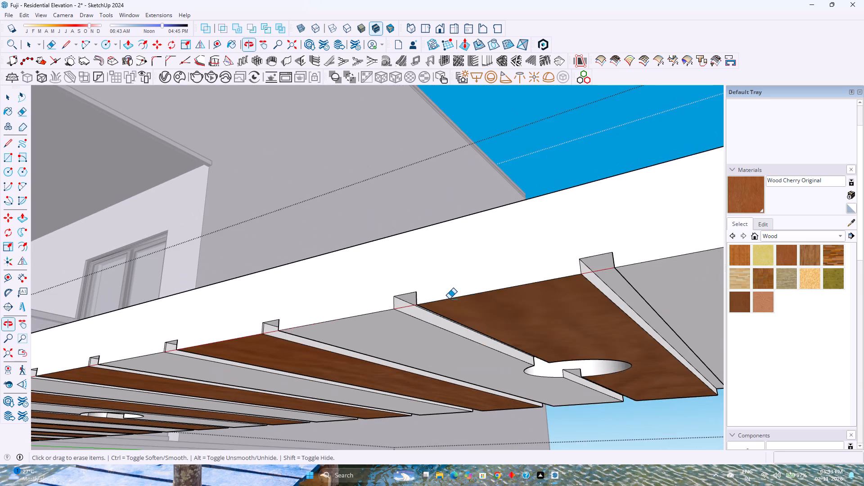
# Erase the stray vertical lines at the slab-edge ends of the next three unpainted grooves, undoing wrong edge removals.
pyautogui.scroll(5, 258, 342)
pyautogui.click(266, 322)
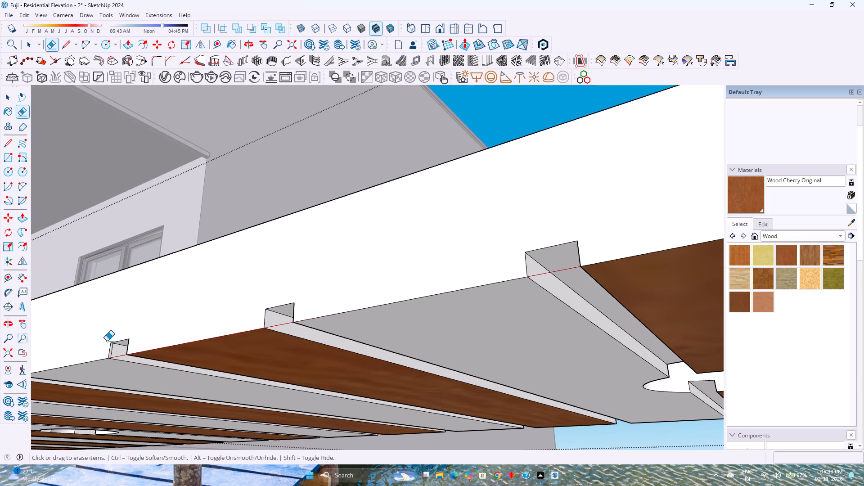
pyautogui.click(110, 347)
pyautogui.hotkey('ctrl', 'z')
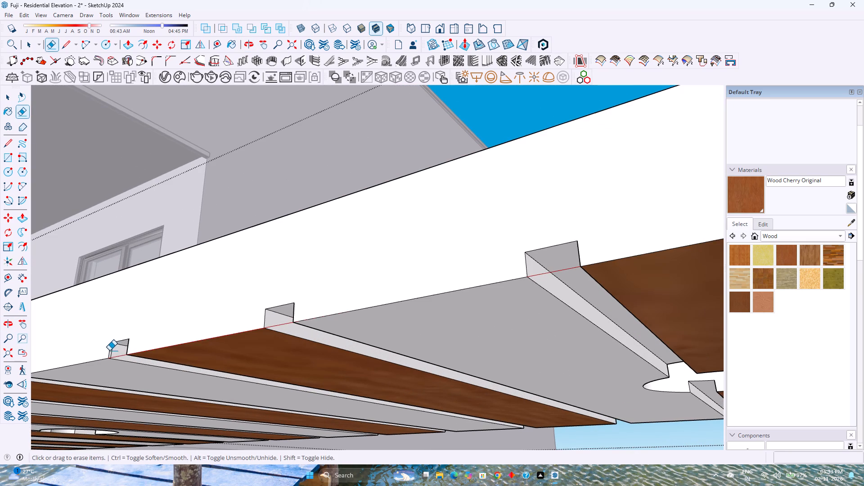
pyautogui.click(109, 350)
pyautogui.hotkey('ctrl', 'z')
pyautogui.click(111, 353)
pyautogui.keyDown('shift'); pyautogui.moveTo(115, 352); pyautogui.dragTo(144, 349, button='middle'); pyautogui.keyUp('shift')
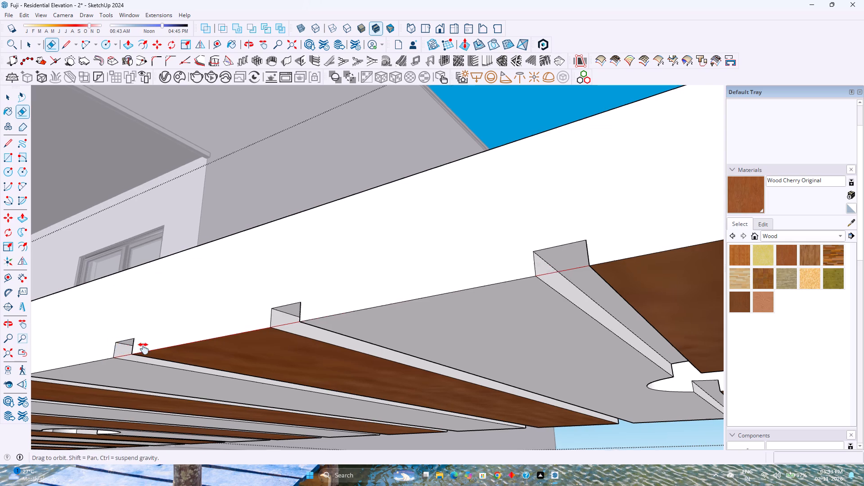
pyautogui.keyDown('shift'); pyautogui.moveTo(144, 349); pyautogui.dragTo(377, 332, button='middle'); pyautogui.keyUp('shift')
pyautogui.scroll(3, 227, 364)
pyautogui.click(221, 355)
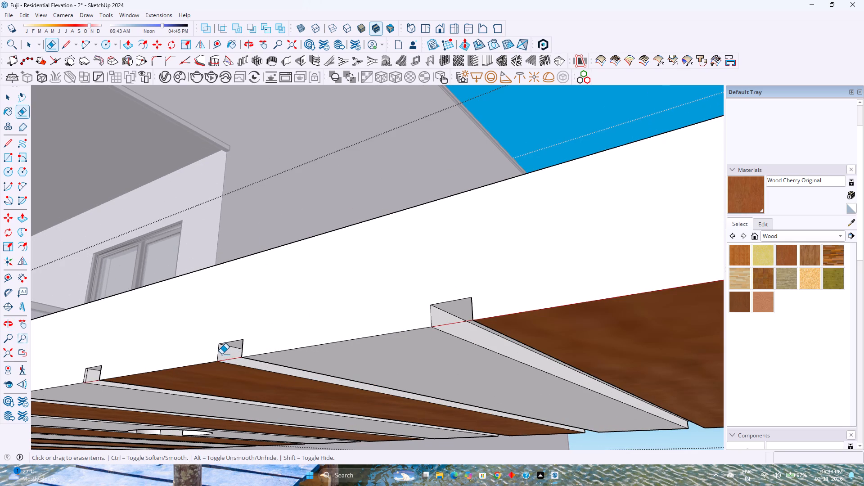
# Paint the groove side beside the wood strip with the circular opening, and the following wood strip's groove side, in Wood Cherry Original.
pyautogui.scroll(-15, 219, 353)
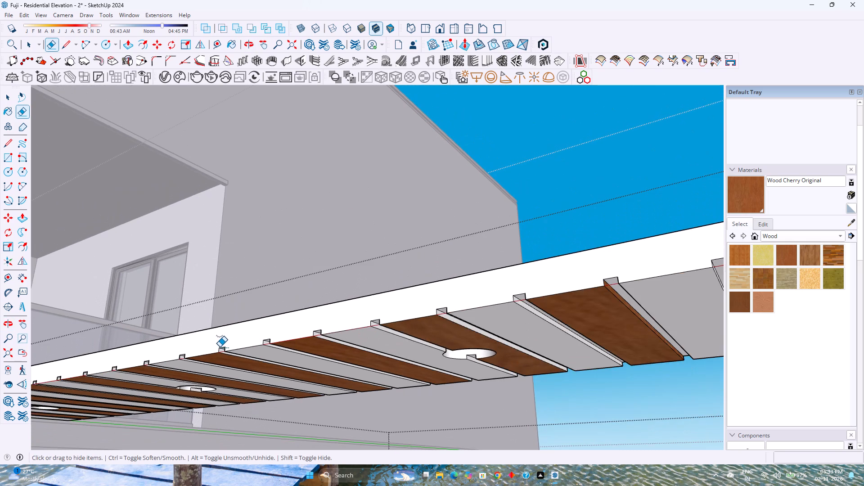
pyautogui.scroll(-8, 220, 347)
pyautogui.scroll(2, 142, 375)
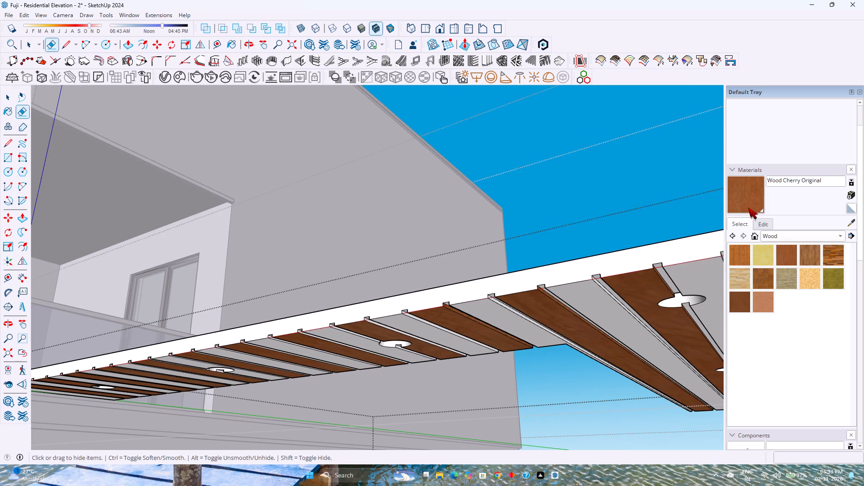
pyautogui.click(750, 204)
pyautogui.scroll(13, 396, 333)
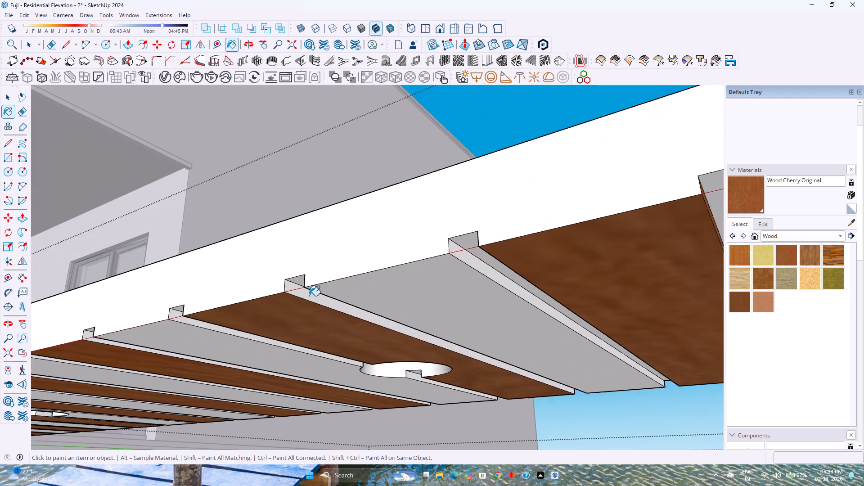
pyautogui.scroll(2, 309, 296)
pyautogui.click(283, 284)
pyautogui.scroll(-3, 284, 284)
pyautogui.keyDown('shift'); pyautogui.moveTo(283, 291); pyautogui.dragTo(526, 288, button='middle'); pyautogui.keyUp('shift')
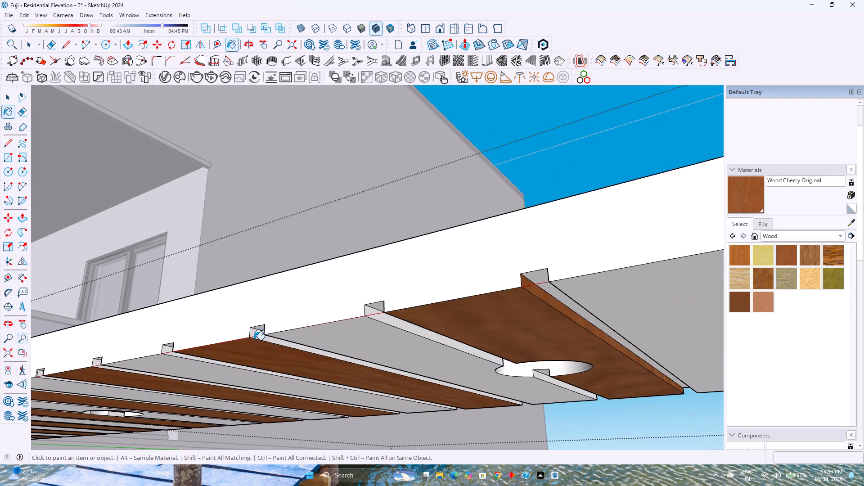
pyautogui.scroll(2, 254, 340)
pyautogui.click(252, 333)
# Paint the groove sides along the next two wood strips in Wood Cherry Original.
pyautogui.keyDown('shift'); pyautogui.moveTo(193, 359); pyautogui.dragTo(472, 306, button='middle'); pyautogui.keyUp('shift')
pyautogui.keyDown('shift'); pyautogui.moveTo(501, 304); pyautogui.dragTo(506, 303, button='middle'); pyautogui.keyUp('shift')
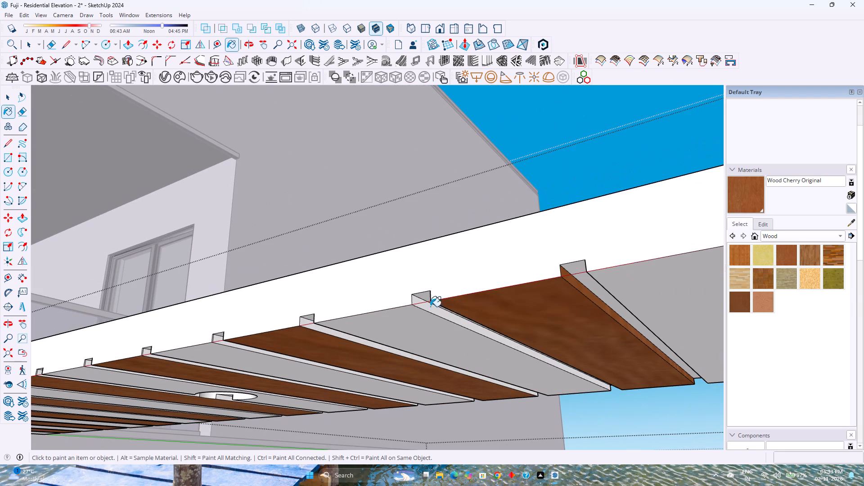
pyautogui.scroll(3, 319, 324)
pyautogui.click(305, 323)
pyautogui.keyDown('shift'); pyautogui.moveTo(290, 326); pyautogui.dragTo(343, 312, button='middle'); pyautogui.keyUp('shift')
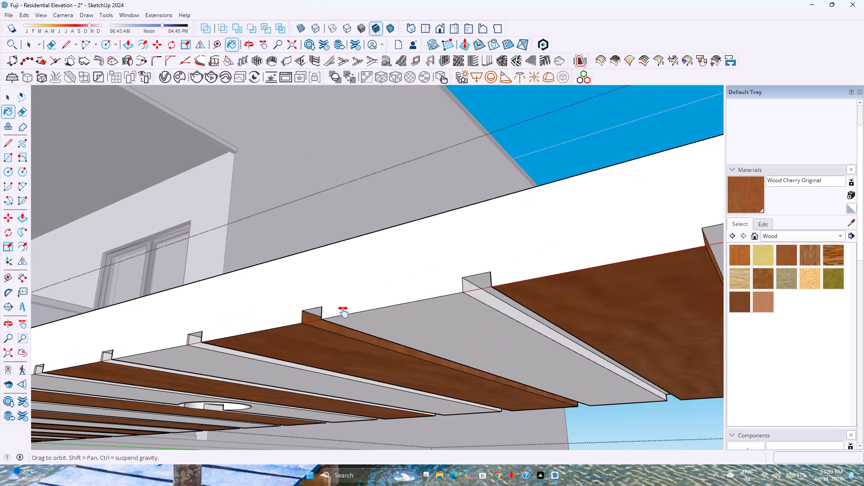
pyautogui.keyDown('shift'); pyautogui.moveTo(343, 312); pyautogui.dragTo(436, 305, button='middle'); pyautogui.keyUp('shift')
pyautogui.scroll(7, 320, 324)
pyautogui.click(306, 328)
# Erase the stray vertical lines at the slab-edge ends of the last painted groove and the adjacent unpainted groove, undoing a wrong removal.
pyautogui.press('e')
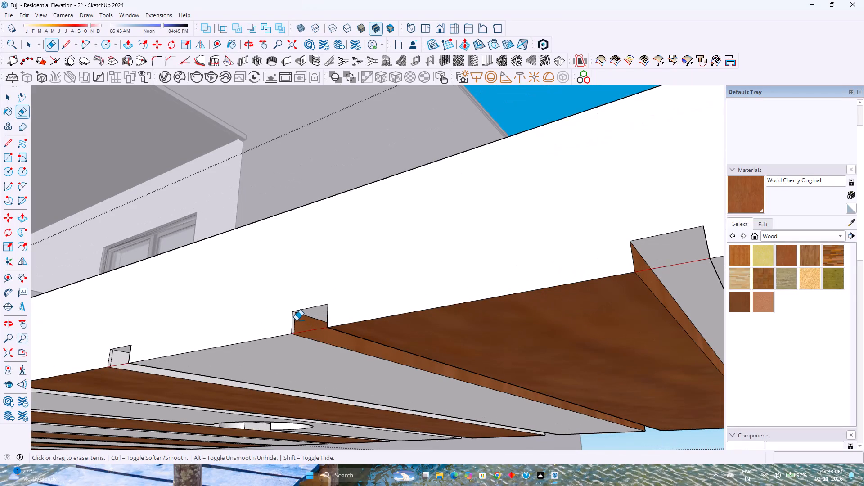
pyautogui.click(293, 319)
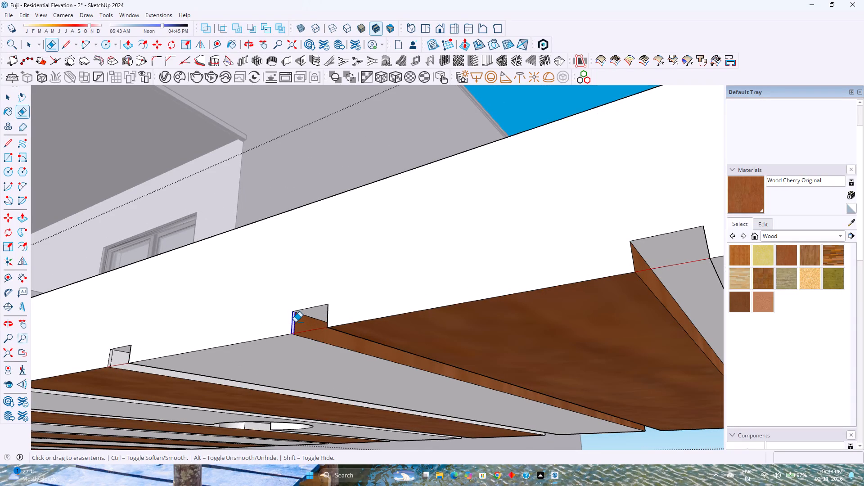
pyautogui.hotkey('ctrl', 'z')
pyautogui.click(295, 322)
pyautogui.keyDown('shift'); pyautogui.moveTo(271, 328); pyautogui.dragTo(280, 328, button='middle'); pyautogui.keyUp('shift')
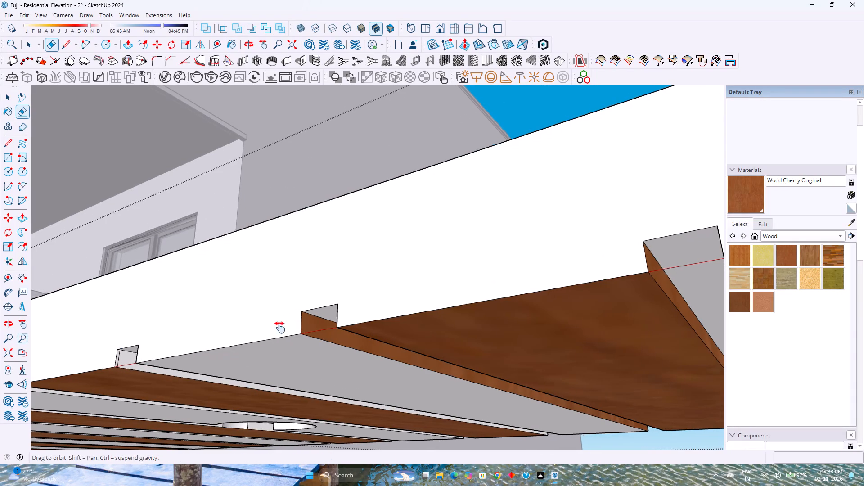
pyautogui.keyDown('shift'); pyautogui.moveTo(280, 328); pyautogui.dragTo(477, 325, button='middle'); pyautogui.keyUp('shift')
pyautogui.scroll(1, 288, 351)
pyautogui.click(273, 355)
# Erase the stray vertical lines at the ends of the two grooves flanking the unpainted strip with the circular opening, undoing a wrong removal.
pyautogui.keyDown('shift'); pyautogui.scroll(1, 272, 355); pyautogui.keyUp('shift')
pyautogui.keyDown('shift'); pyautogui.moveTo(275, 356); pyautogui.dragTo(406, 318, button='middle'); pyautogui.keyUp('shift')
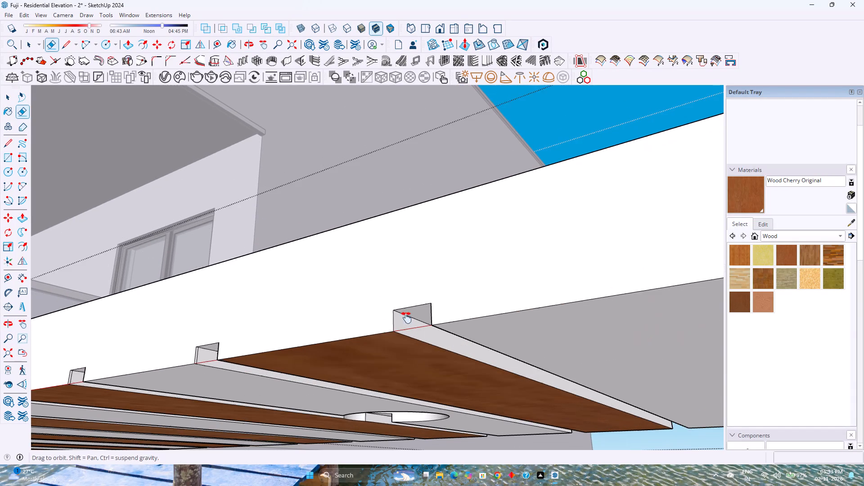
pyautogui.keyDown('shift'); pyautogui.moveTo(406, 318); pyautogui.dragTo(423, 314, button='middle'); pyautogui.keyUp('shift')
pyautogui.click(213, 352)
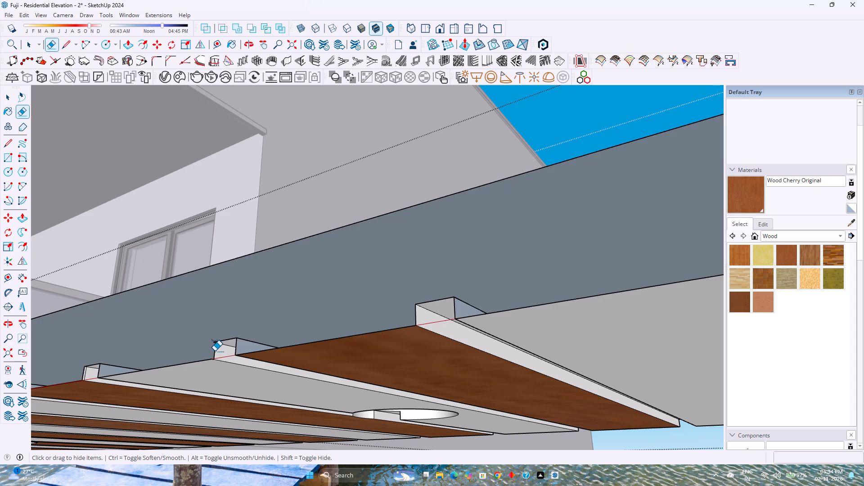
pyautogui.hotkey('ctrl', 'z')
pyautogui.scroll(2, 215, 351)
pyautogui.click(215, 351)
pyautogui.keyDown('shift'); pyautogui.moveTo(215, 351); pyautogui.dragTo(320, 324, button='middle'); pyautogui.keyUp('shift')
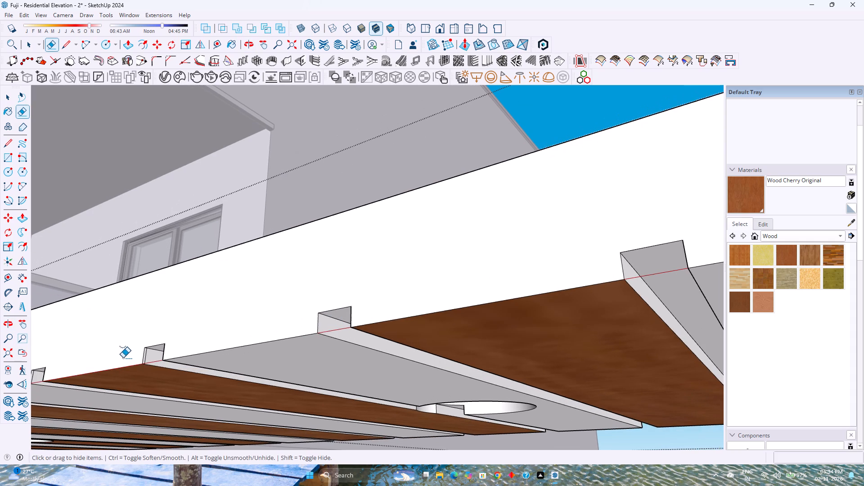
pyautogui.scroll(5, 139, 361)
pyautogui.click(149, 354)
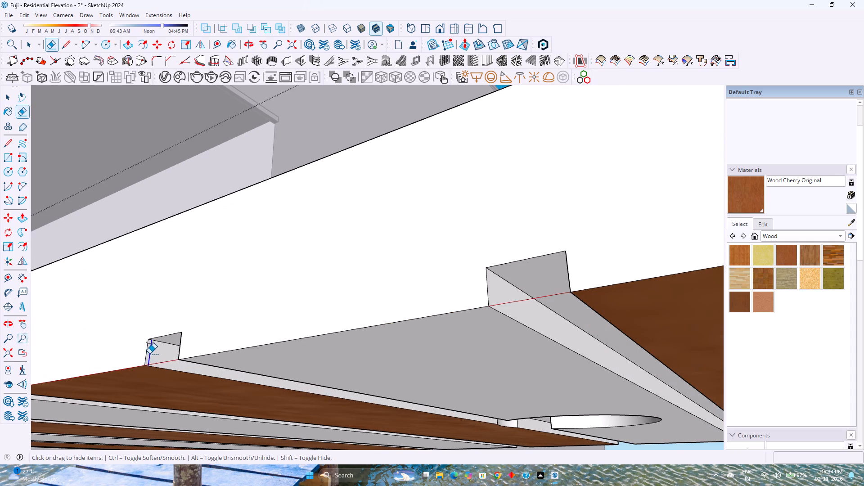
# Erase the stray vertical lines at the slab-edge ends of the following two grooves toward the slab's rounded corner.
pyautogui.scroll(-12, 152, 354)
pyautogui.keyDown('shift'); pyautogui.moveTo(158, 358); pyautogui.dragTo(365, 303, button='middle'); pyautogui.keyUp('shift')
pyautogui.scroll(1, 199, 342)
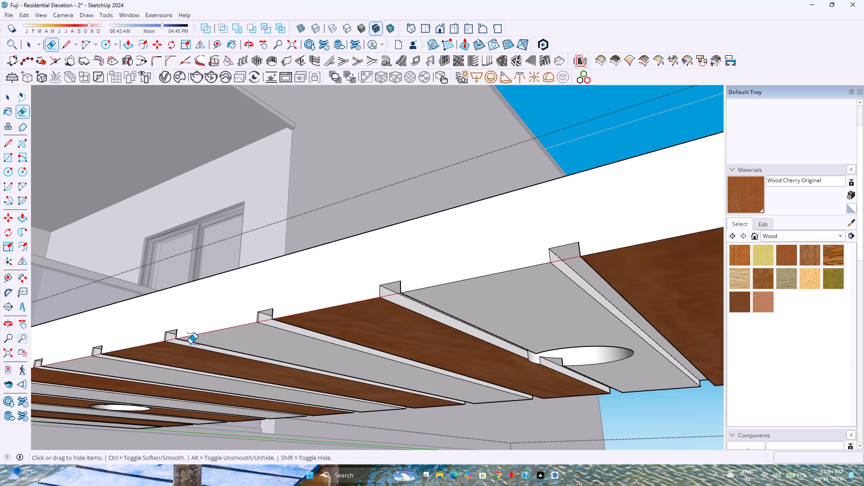
pyautogui.scroll(11, 178, 342)
pyautogui.click(160, 332)
pyautogui.scroll(-5, 160, 332)
pyautogui.keyDown('shift'); pyautogui.moveTo(171, 334); pyautogui.dragTo(496, 334, button='middle'); pyautogui.keyUp('shift')
pyautogui.scroll(5, 248, 373)
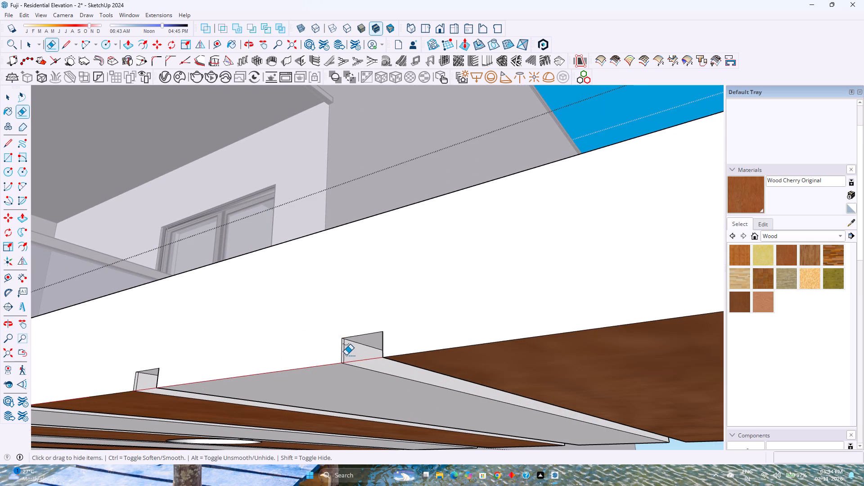
pyautogui.doubleClick(346, 355)
pyautogui.click(344, 350)
# Erase the stray vertical lines at the slab-edge ends of the next three grooves toward the slab's rounded corner.
pyautogui.keyDown('shift'); pyautogui.moveTo(313, 350); pyautogui.dragTo(555, 321, button='middle'); pyautogui.keyUp('shift')
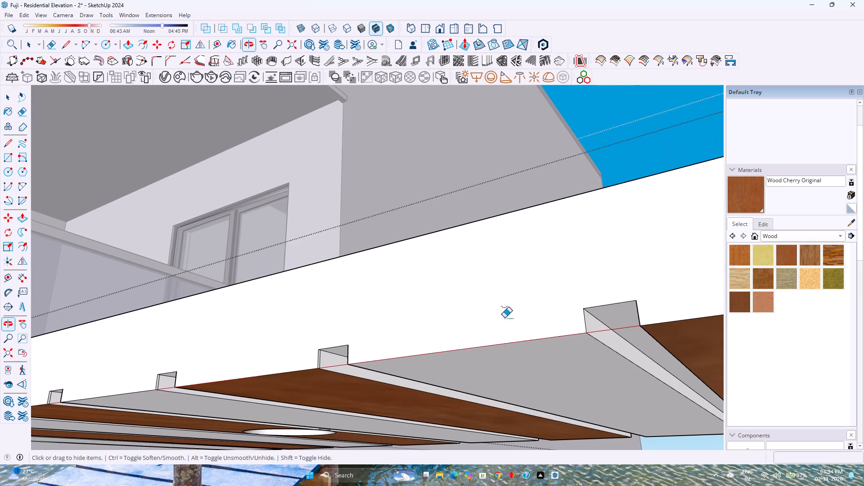
pyautogui.scroll(6, 369, 351)
pyautogui.click(309, 359)
pyautogui.scroll(-4, 309, 359)
pyautogui.keyDown('shift'); pyautogui.moveTo(189, 375); pyautogui.dragTo(441, 358, button='middle'); pyautogui.keyUp('shift')
pyautogui.scroll(7, 329, 373)
pyautogui.click(351, 370)
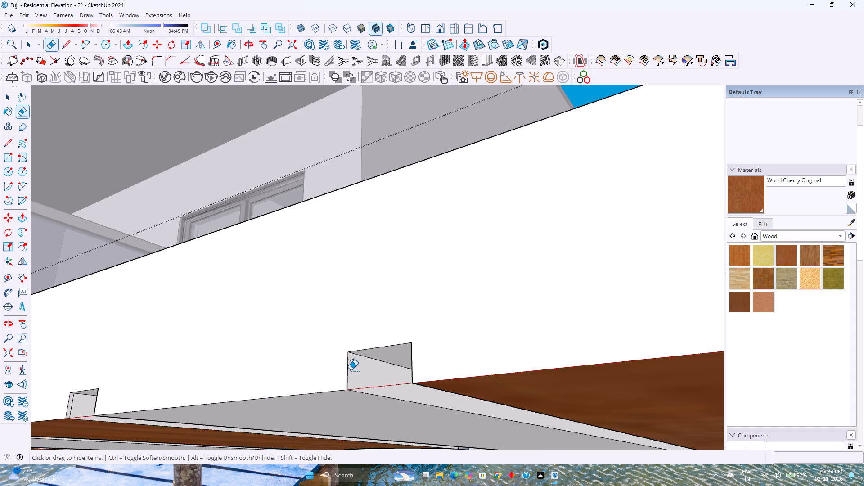
pyautogui.scroll(-3, 351, 370)
pyautogui.keyDown('shift'); pyautogui.moveTo(237, 374); pyautogui.dragTo(396, 355, button='middle'); pyautogui.keyUp('shift')
pyautogui.scroll(4, 253, 374)
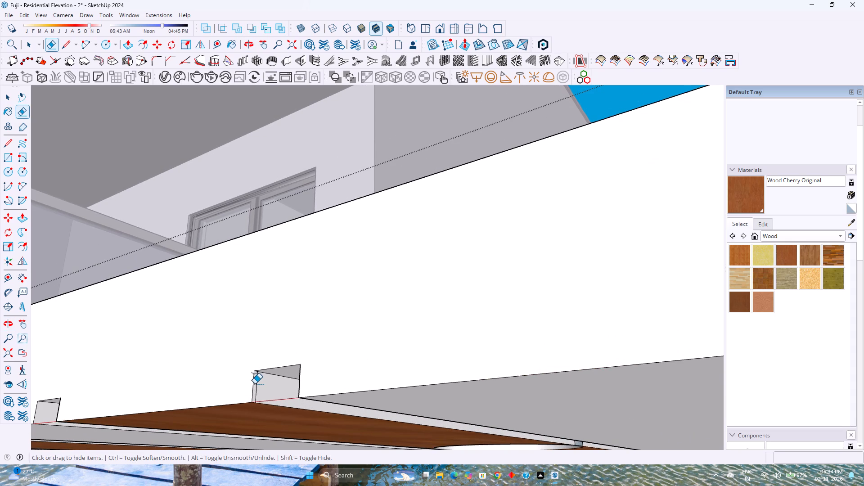
pyautogui.click(255, 384)
pyautogui.click(256, 384)
# Paint the groove side along the last wood strip near the slab's rounded corner in Wood Cherry Original.
pyautogui.scroll(-5, 256, 383)
pyautogui.keyDown('shift'); pyautogui.moveTo(245, 385); pyautogui.dragTo(471, 309, button='middle'); pyautogui.keyUp('shift')
pyautogui.scroll(4, 296, 347)
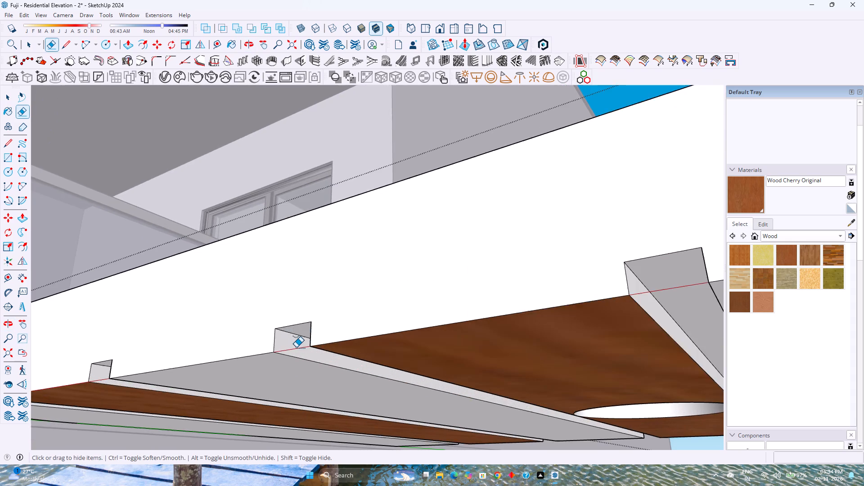
pyautogui.scroll(-7, 296, 347)
pyautogui.click(758, 196)
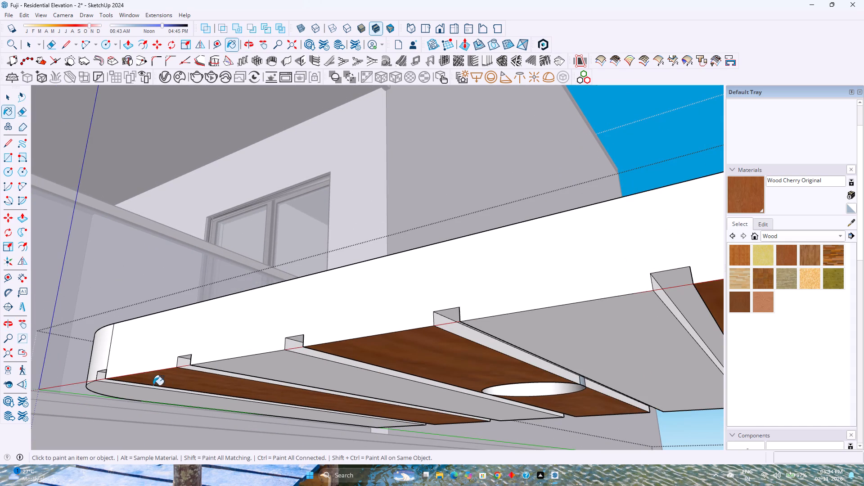
pyautogui.scroll(3, 163, 371)
pyautogui.click(183, 360)
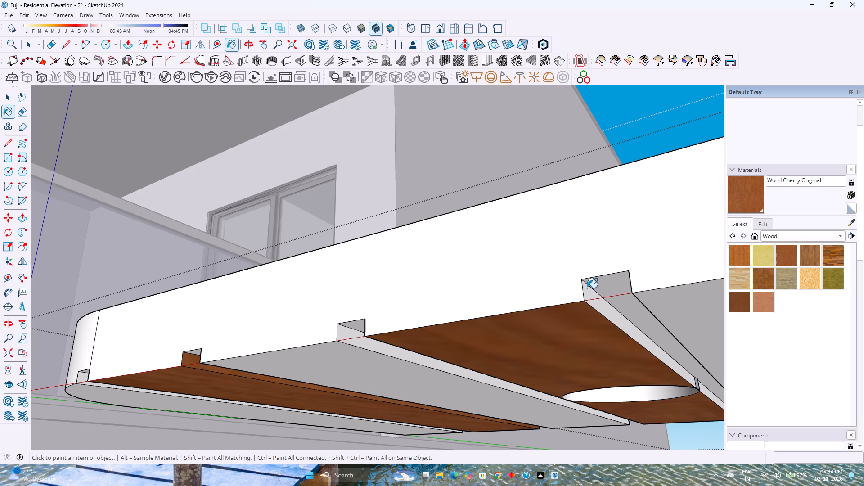
# Paint both segments of the groove side beside the wood strip with the circular opening in Wood Cherry Original.
pyautogui.click(585, 297)
pyautogui.keyDown('shift'); pyautogui.moveTo(624, 382); pyautogui.dragTo(475, 332, button='middle'); pyautogui.keyUp('shift')
pyautogui.scroll(4, 596, 380)
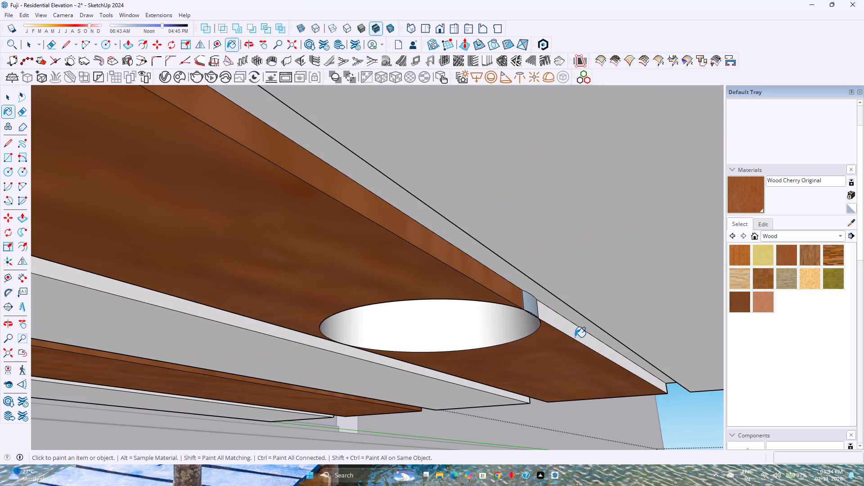
pyautogui.click(572, 331)
# Erase the leftover curved face fragment where that painted groove side meets the circular opening.
pyautogui.scroll(4, 549, 326)
pyautogui.middleClick(532, 317)
pyautogui.moveTo(532, 316); pyautogui.dragTo(540, 312, button='middle')
pyautogui.moveTo(542, 311); pyautogui.dragTo(555, 307, button='middle')
pyautogui.middleClick(555, 307)
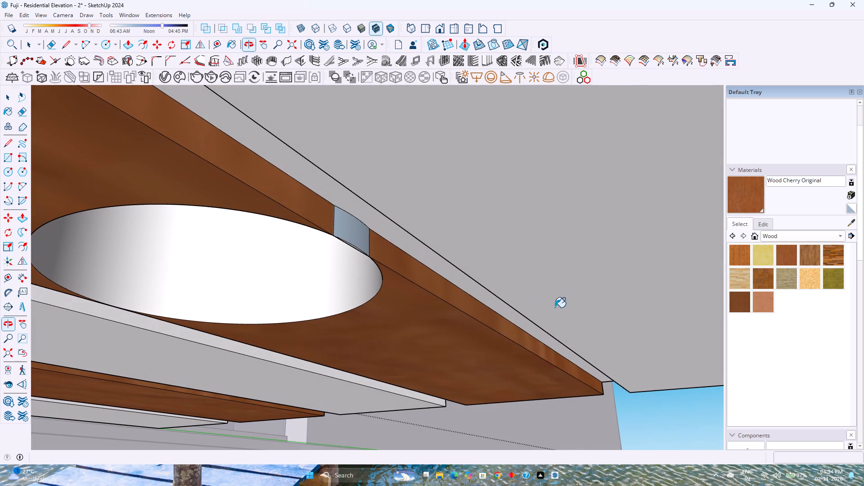
pyautogui.press('e')
pyautogui.click(343, 242)
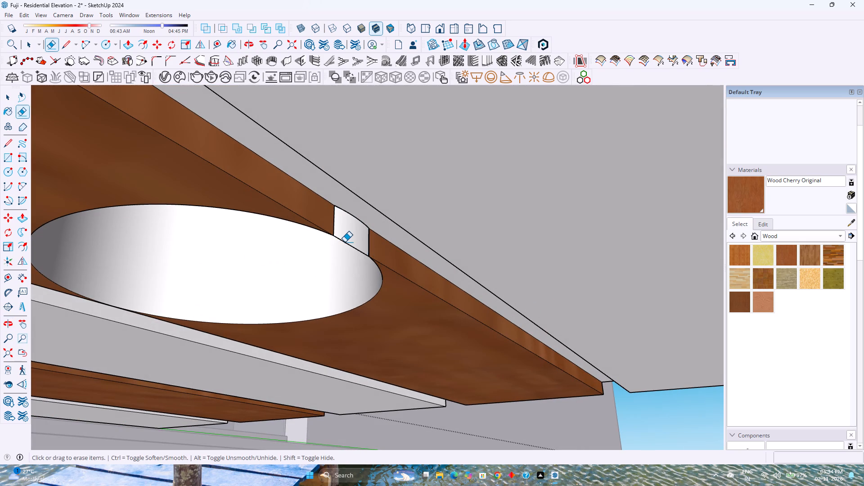
pyautogui.click(345, 242)
# Paint the groove sides along the next two wood strips past the circular opening in Wood Cherry Original.
pyautogui.scroll(-10, 346, 247)
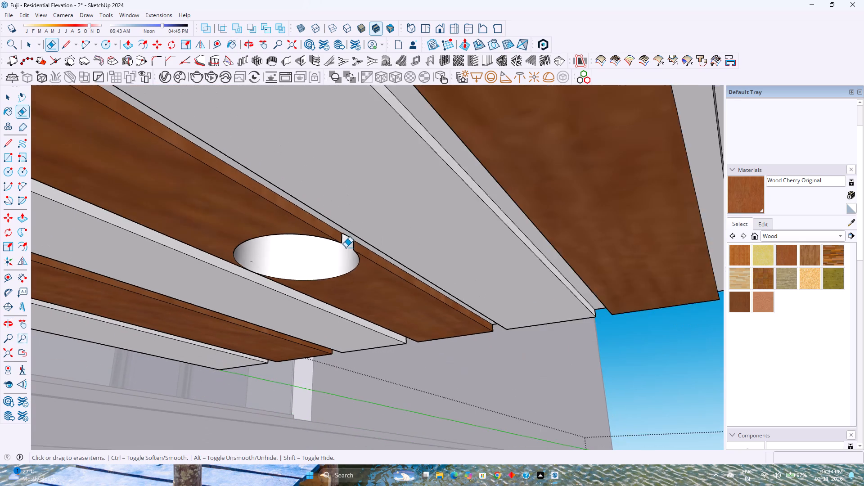
pyautogui.scroll(-2, 346, 247)
pyautogui.keyDown('shift'); pyautogui.moveTo(454, 273); pyautogui.dragTo(382, 374, button='middle'); pyautogui.keyUp('shift')
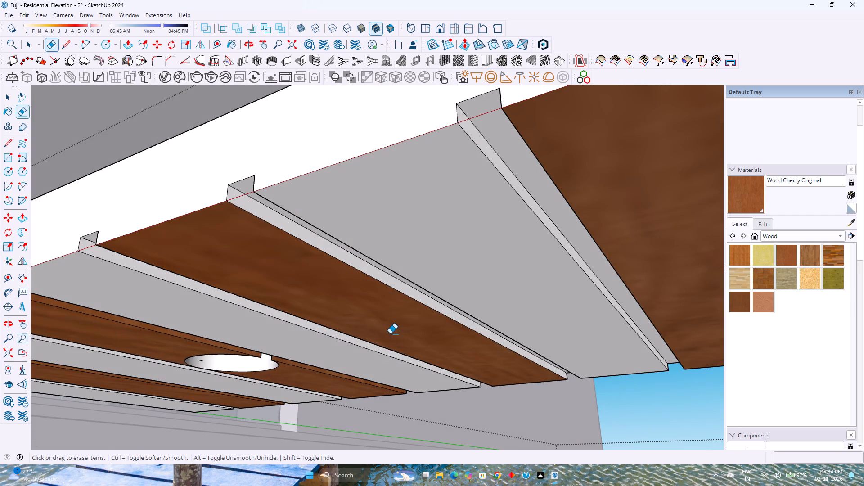
pyautogui.press('p')
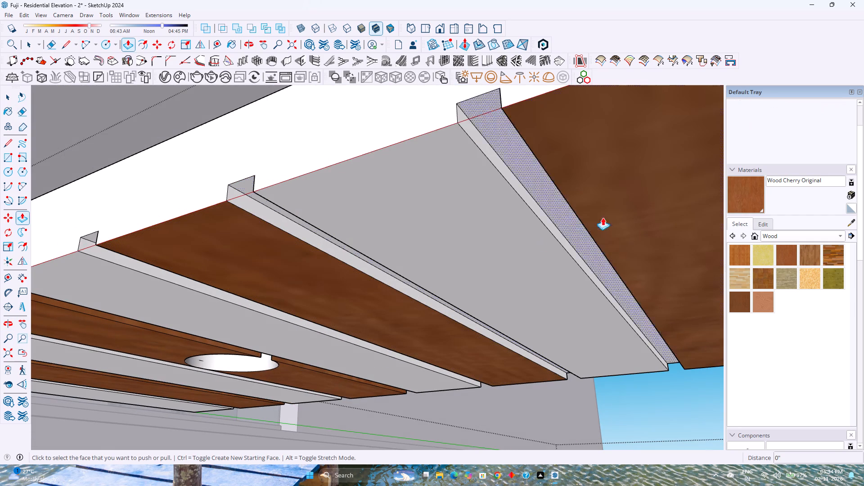
pyautogui.click(753, 193)
pyautogui.click(340, 257)
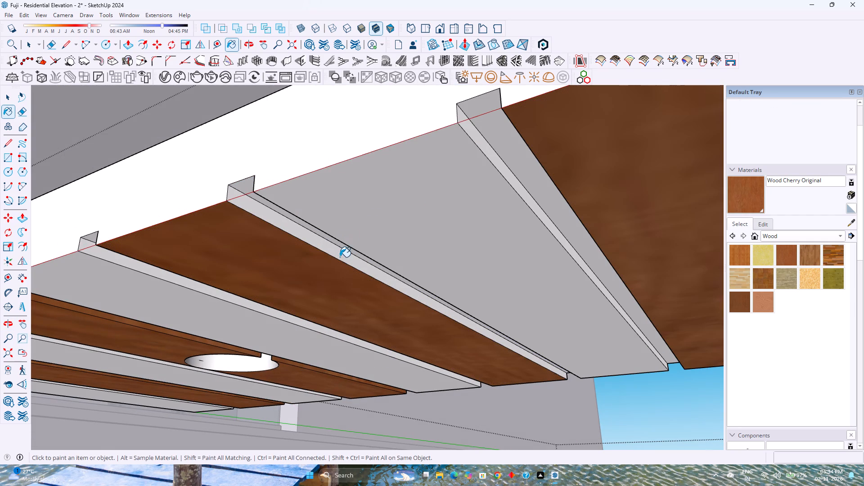
pyautogui.scroll(-8, 340, 257)
pyautogui.scroll(6, 549, 193)
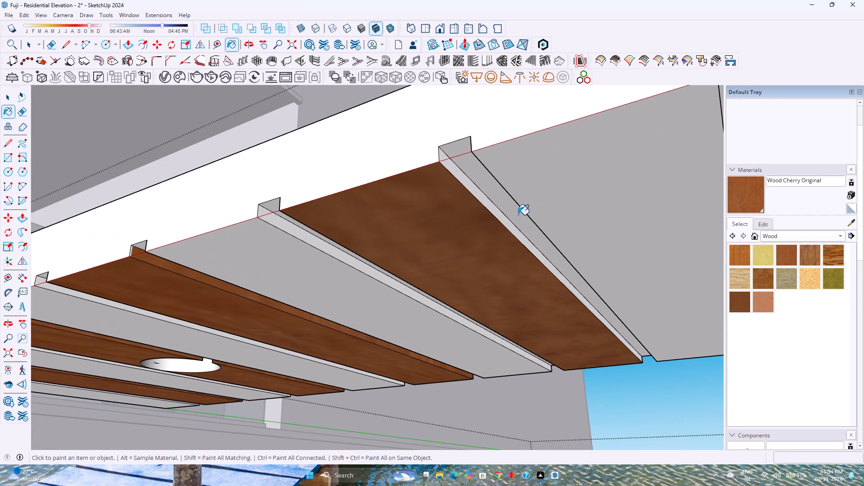
pyautogui.click(506, 221)
# Paint the longer groove-side segment between the next wood strip and the unpainted strip with the circular opening in Wood Cherry Original.
pyautogui.scroll(-4, 497, 228)
pyautogui.keyDown('shift'); pyautogui.moveTo(567, 219); pyautogui.dragTo(348, 286, button='middle'); pyautogui.keyUp('shift')
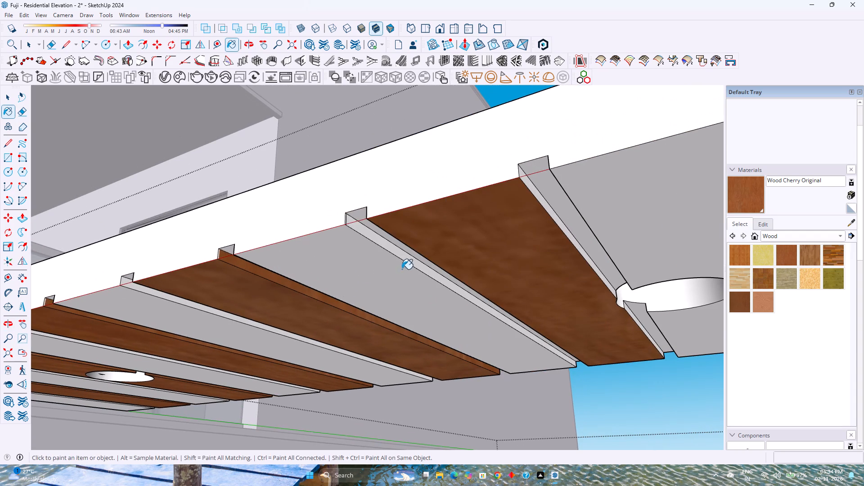
pyautogui.keyDown('shift'); pyautogui.moveTo(511, 243); pyautogui.dragTo(368, 317, button='middle'); pyautogui.keyUp('shift')
pyautogui.scroll(3, 373, 304)
pyautogui.click(377, 278)
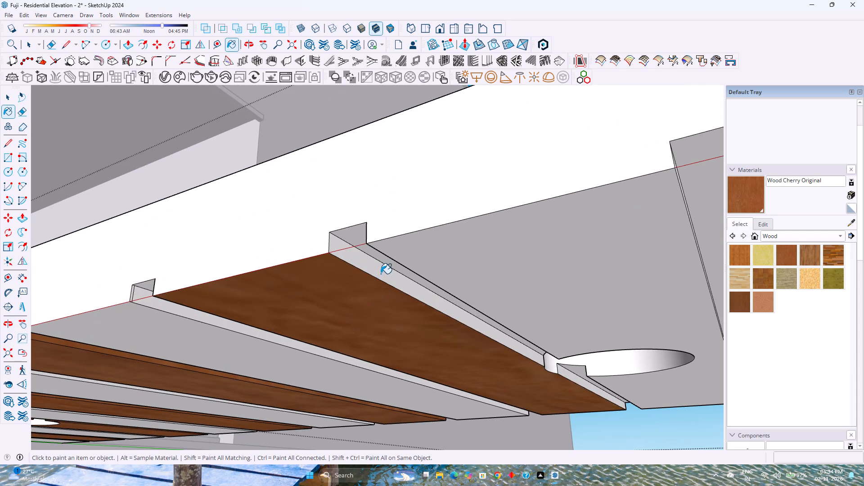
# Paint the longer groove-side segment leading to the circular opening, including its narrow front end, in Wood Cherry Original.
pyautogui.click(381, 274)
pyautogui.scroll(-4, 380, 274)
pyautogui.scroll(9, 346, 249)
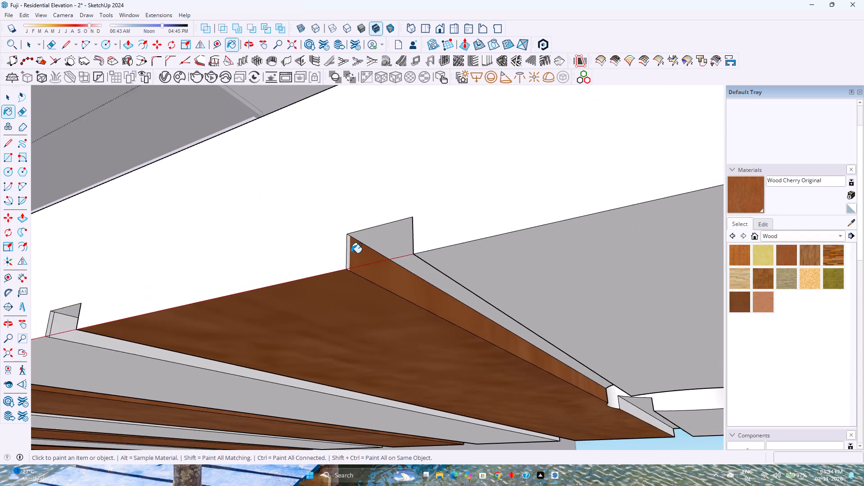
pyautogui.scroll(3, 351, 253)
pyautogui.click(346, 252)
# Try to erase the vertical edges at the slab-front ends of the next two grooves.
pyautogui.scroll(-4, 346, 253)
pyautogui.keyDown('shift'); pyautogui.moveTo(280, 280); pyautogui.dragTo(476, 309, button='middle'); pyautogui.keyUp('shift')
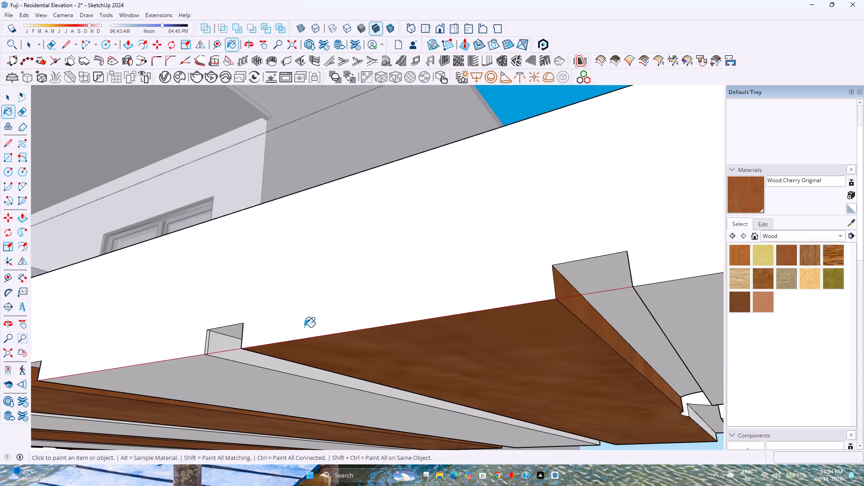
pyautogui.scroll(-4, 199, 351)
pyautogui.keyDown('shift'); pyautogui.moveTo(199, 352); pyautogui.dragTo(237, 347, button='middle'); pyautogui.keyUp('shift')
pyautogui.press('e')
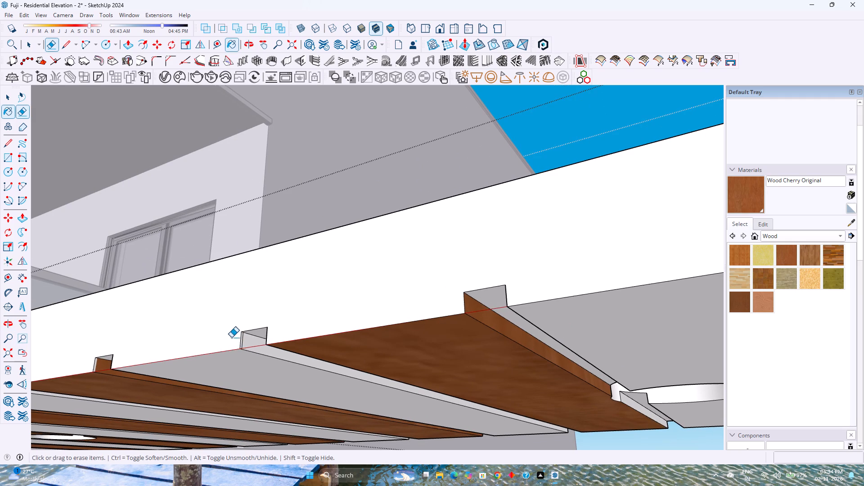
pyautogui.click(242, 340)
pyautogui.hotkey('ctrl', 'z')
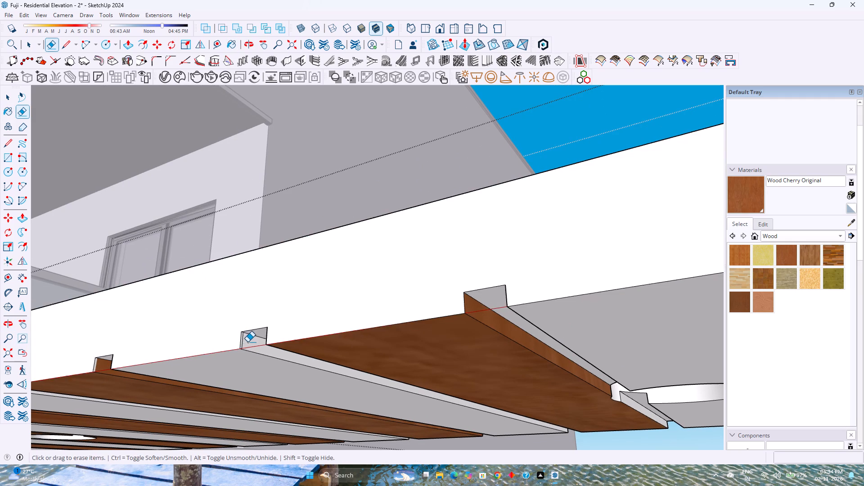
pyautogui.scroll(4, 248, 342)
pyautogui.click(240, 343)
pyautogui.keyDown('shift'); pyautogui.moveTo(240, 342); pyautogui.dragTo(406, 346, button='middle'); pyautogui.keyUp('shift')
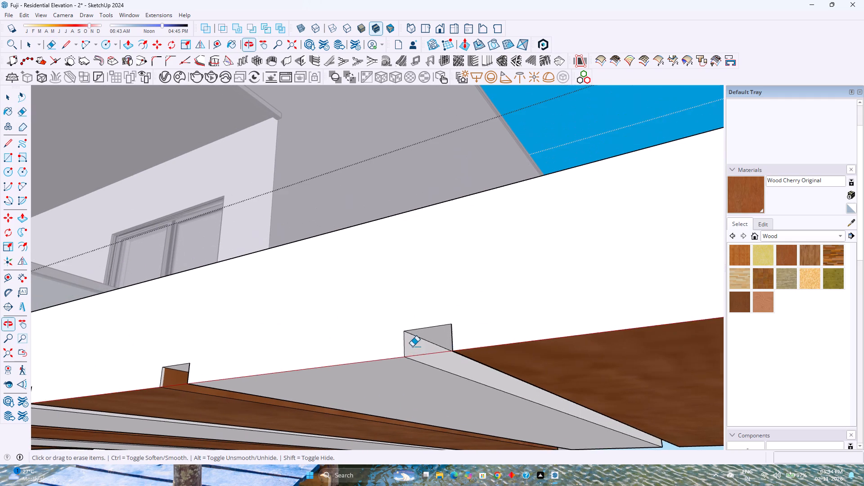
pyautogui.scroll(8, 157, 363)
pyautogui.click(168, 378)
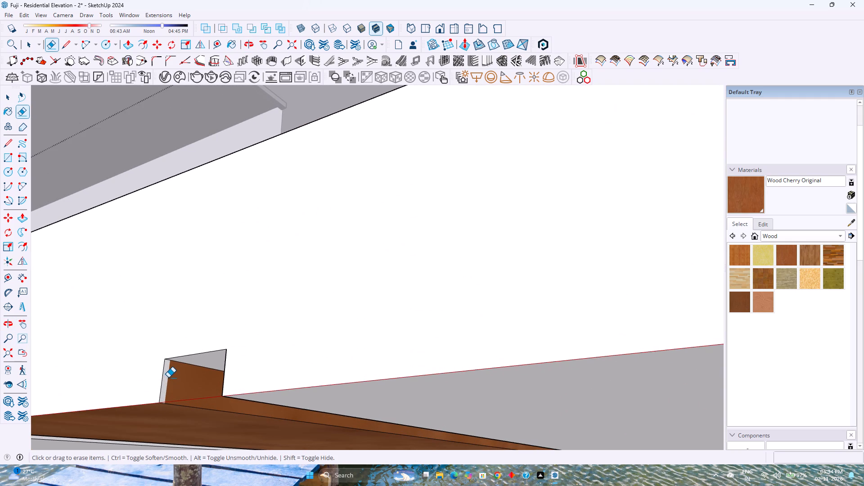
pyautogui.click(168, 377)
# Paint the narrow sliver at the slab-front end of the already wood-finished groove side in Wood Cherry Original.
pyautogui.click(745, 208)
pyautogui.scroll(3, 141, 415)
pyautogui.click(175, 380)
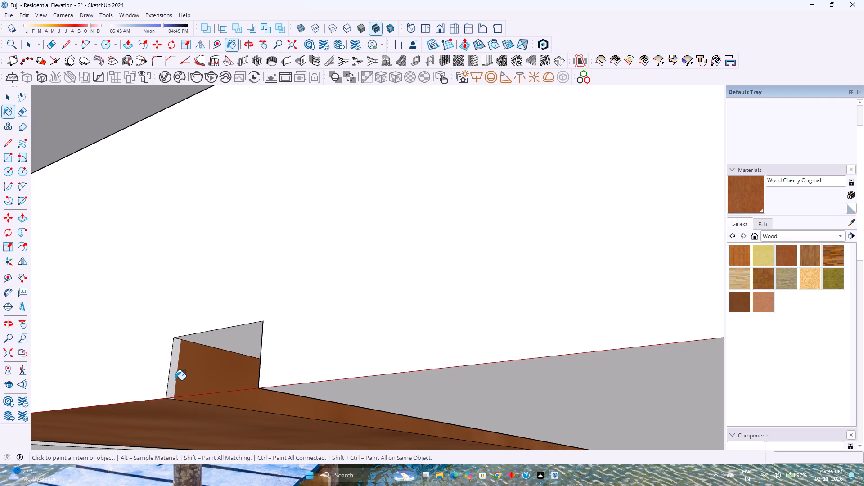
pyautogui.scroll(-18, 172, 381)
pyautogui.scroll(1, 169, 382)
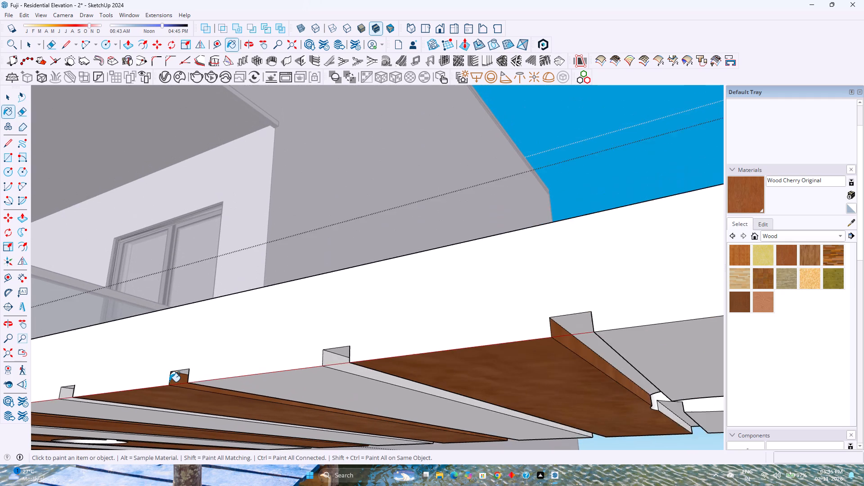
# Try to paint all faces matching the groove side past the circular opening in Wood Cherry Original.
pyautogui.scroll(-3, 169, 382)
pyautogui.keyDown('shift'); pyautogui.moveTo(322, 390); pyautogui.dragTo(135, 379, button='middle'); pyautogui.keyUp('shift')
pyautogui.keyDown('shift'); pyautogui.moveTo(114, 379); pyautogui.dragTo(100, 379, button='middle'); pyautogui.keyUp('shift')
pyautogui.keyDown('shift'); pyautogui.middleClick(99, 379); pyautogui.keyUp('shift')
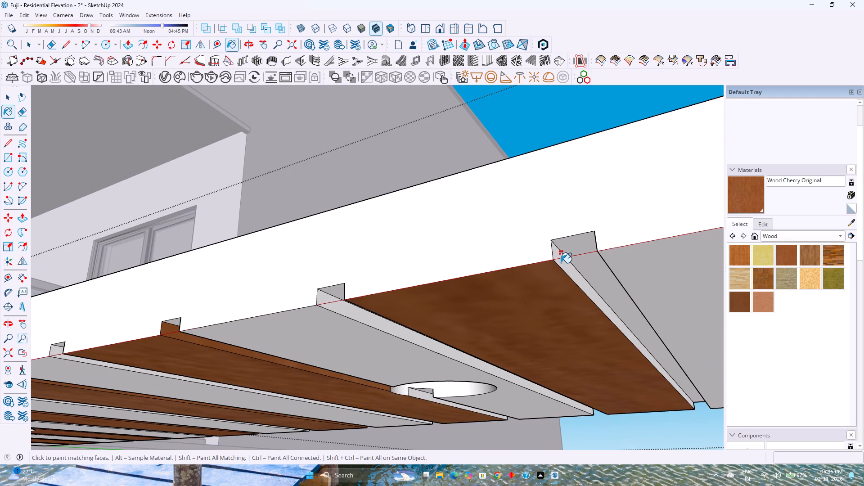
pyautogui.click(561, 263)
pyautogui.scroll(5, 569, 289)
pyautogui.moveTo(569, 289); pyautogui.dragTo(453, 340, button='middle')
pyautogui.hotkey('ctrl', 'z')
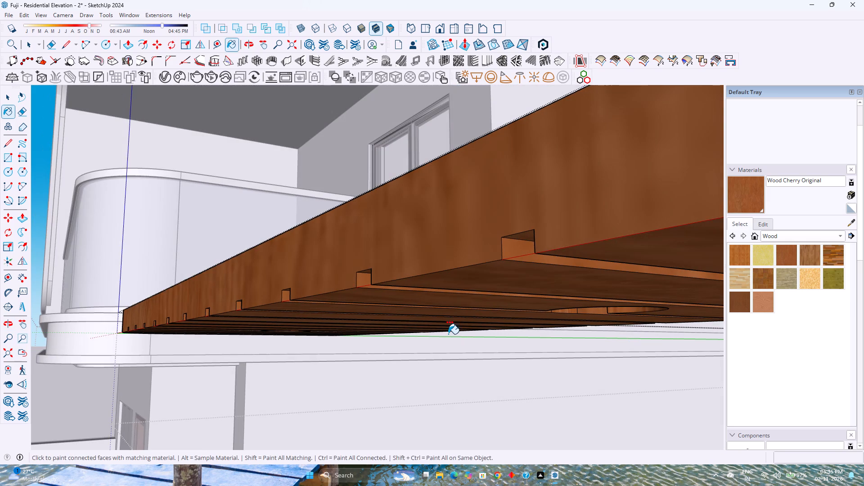
# Examine the groove sides along the balcony-slab ceiling for correct wood coverage beside each strip.
pyautogui.scroll(-3, 448, 334)
pyautogui.scroll(2, 566, 326)
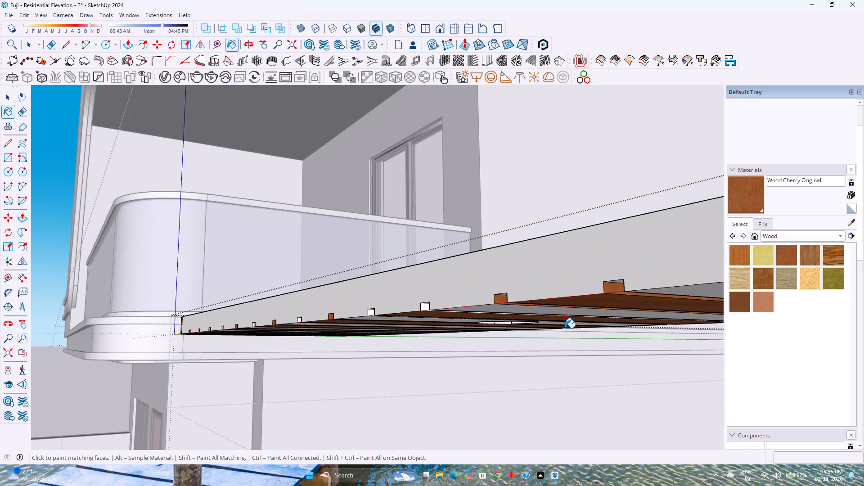
pyautogui.keyDown('shift'); pyautogui.scroll(1, 565, 328); pyautogui.keyUp('shift')
pyautogui.keyDown('shift'); pyautogui.moveTo(565, 328); pyautogui.dragTo(494, 333, button='middle'); pyautogui.keyUp('shift')
pyautogui.moveTo(477, 336); pyautogui.dragTo(520, 306, button='middle')
pyautogui.scroll(-4, 523, 307)
pyautogui.keyDown('shift'); pyautogui.moveTo(525, 304); pyautogui.dragTo(366, 381, button='middle'); pyautogui.keyUp('shift')
pyautogui.keyDown('shift'); pyautogui.middleClick(366, 381); pyautogui.keyUp('shift')
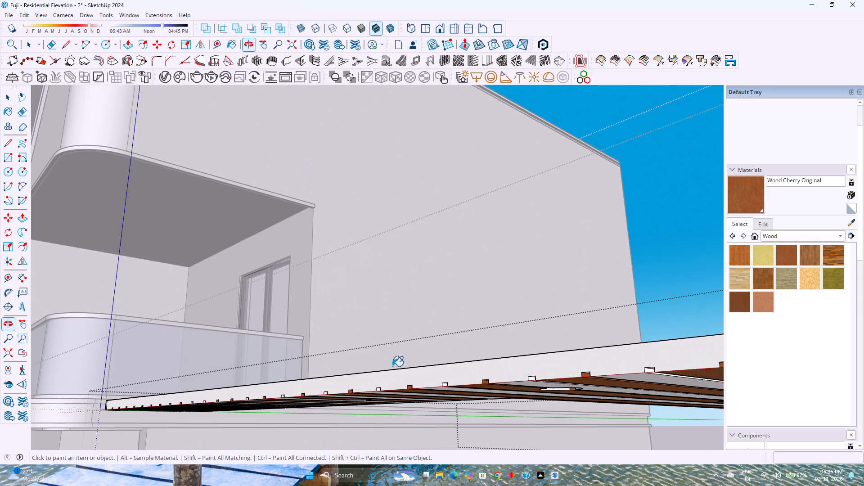
pyautogui.scroll(5, 425, 396)
pyautogui.keyDown('shift'); pyautogui.moveTo(352, 394); pyautogui.dragTo(353, 364, button='middle'); pyautogui.keyUp('shift')
pyautogui.scroll(1, 366, 360)
pyautogui.moveTo(366, 360); pyautogui.dragTo(411, 343, button='middle')
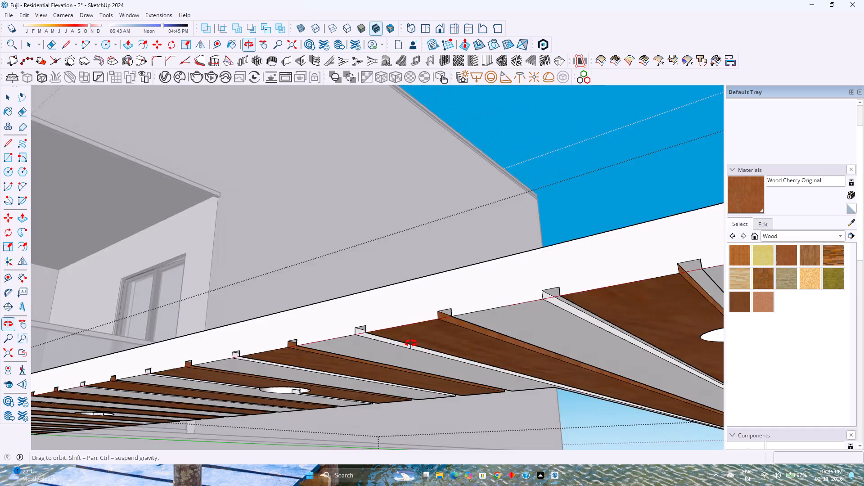
pyautogui.moveTo(411, 343); pyautogui.dragTo(359, 365, button='middle')
pyautogui.scroll(-7, 352, 370)
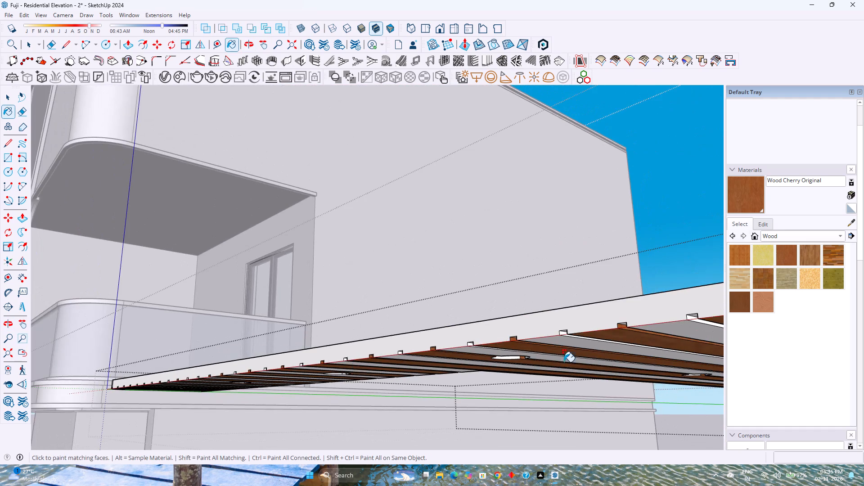
pyautogui.keyDown('shift'); pyautogui.moveTo(564, 362); pyautogui.dragTo(486, 387, button='middle'); pyautogui.keyUp('shift')
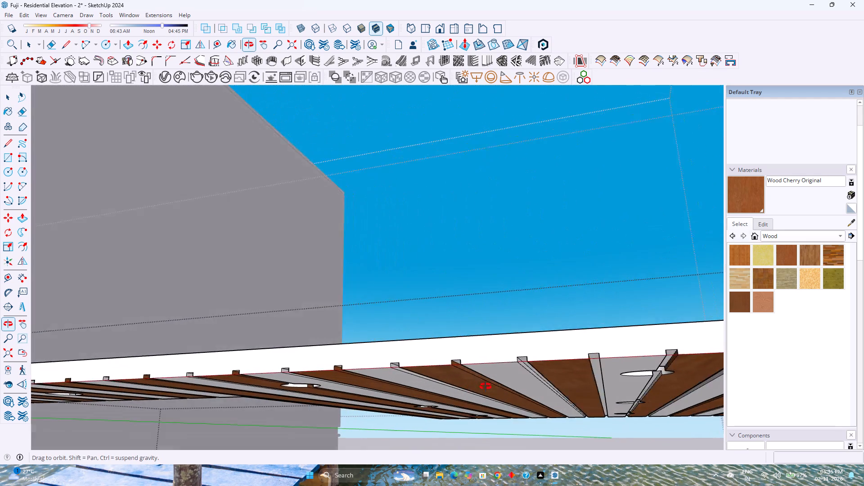
pyautogui.keyDown('shift'); pyautogui.moveTo(486, 387); pyautogui.dragTo(345, 392, button='middle'); pyautogui.keyUp('shift')
pyautogui.scroll(-4, 359, 390)
pyautogui.keyDown('shift'); pyautogui.moveTo(243, 391); pyautogui.dragTo(334, 372, button='middle'); pyautogui.keyUp('shift')
pyautogui.scroll(7, 334, 382)
pyautogui.keyDown('shift'); pyautogui.moveTo(278, 397); pyautogui.dragTo(358, 394, button='middle'); pyautogui.keyUp('shift')
pyautogui.moveTo(304, 391); pyautogui.dragTo(408, 372, button='middle')
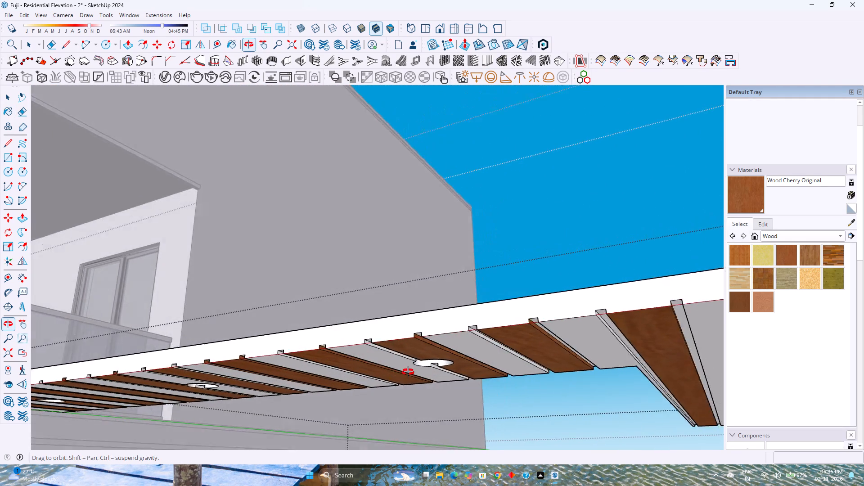
pyautogui.moveTo(408, 372); pyautogui.dragTo(468, 372, button='middle')
pyautogui.scroll(5, 319, 364)
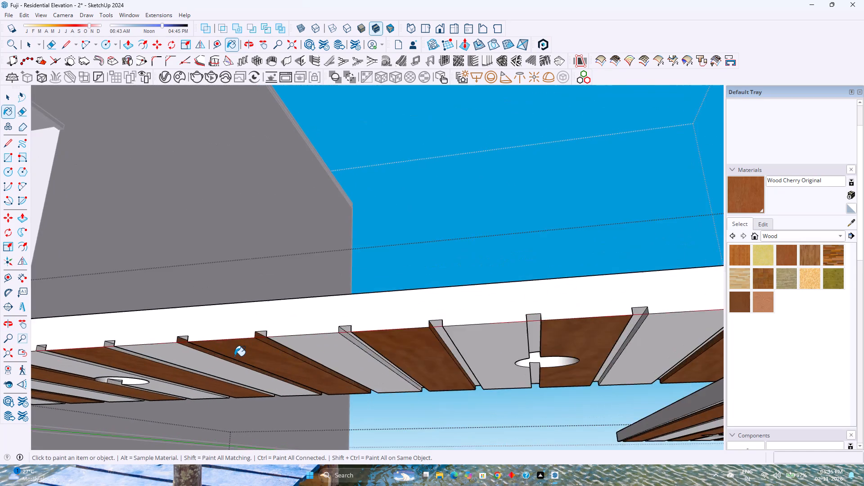
pyautogui.scroll(1, 234, 356)
pyautogui.scroll(-1, 234, 356)
pyautogui.scroll(4, 234, 356)
pyautogui.keyDown('shift'); pyautogui.moveTo(278, 346); pyautogui.dragTo(289, 345, button='middle'); pyautogui.keyUp('shift')
pyautogui.keyDown('shift'); pyautogui.middleClick(289, 345); pyautogui.keyUp('shift')
pyautogui.scroll(7, 207, 349)
pyautogui.keyDown('shift'); pyautogui.moveTo(189, 351); pyautogui.dragTo(191, 351, button='middle'); pyautogui.keyUp('shift')
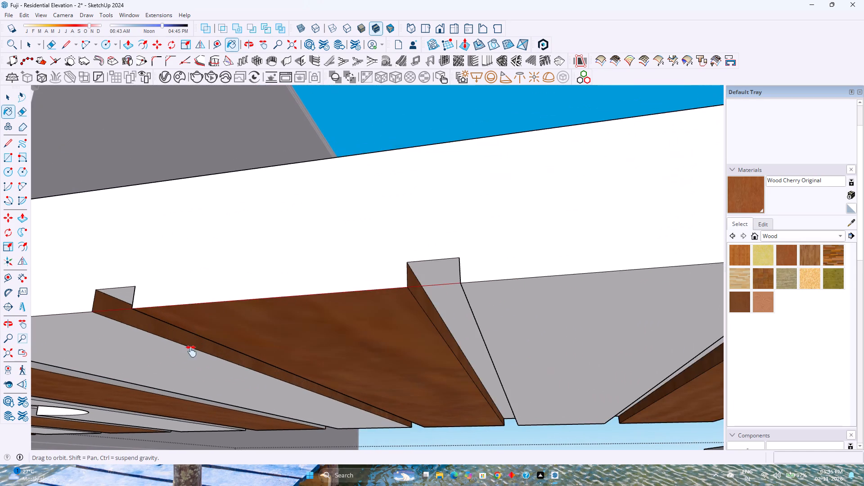
pyautogui.keyDown('shift'); pyautogui.moveTo(191, 351); pyautogui.dragTo(289, 354, button='middle'); pyautogui.keyUp('shift')
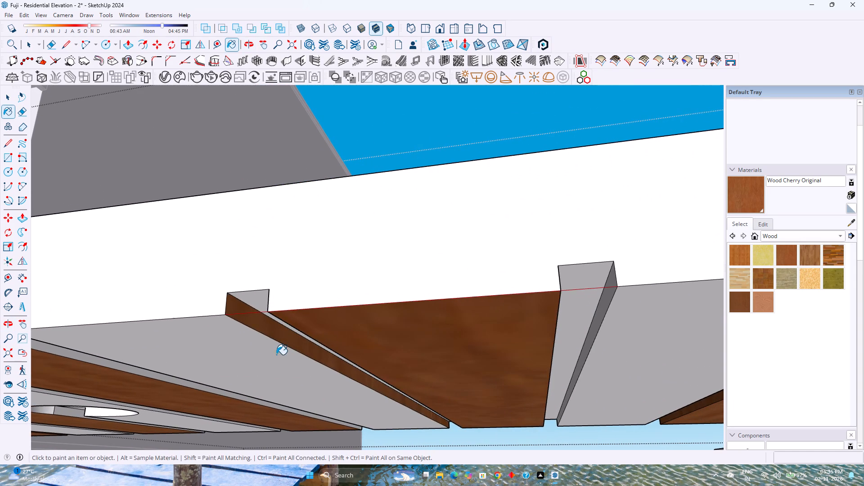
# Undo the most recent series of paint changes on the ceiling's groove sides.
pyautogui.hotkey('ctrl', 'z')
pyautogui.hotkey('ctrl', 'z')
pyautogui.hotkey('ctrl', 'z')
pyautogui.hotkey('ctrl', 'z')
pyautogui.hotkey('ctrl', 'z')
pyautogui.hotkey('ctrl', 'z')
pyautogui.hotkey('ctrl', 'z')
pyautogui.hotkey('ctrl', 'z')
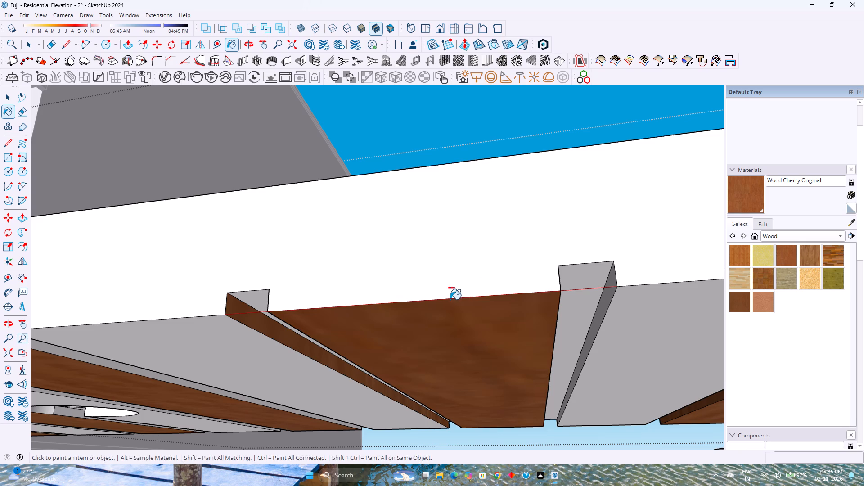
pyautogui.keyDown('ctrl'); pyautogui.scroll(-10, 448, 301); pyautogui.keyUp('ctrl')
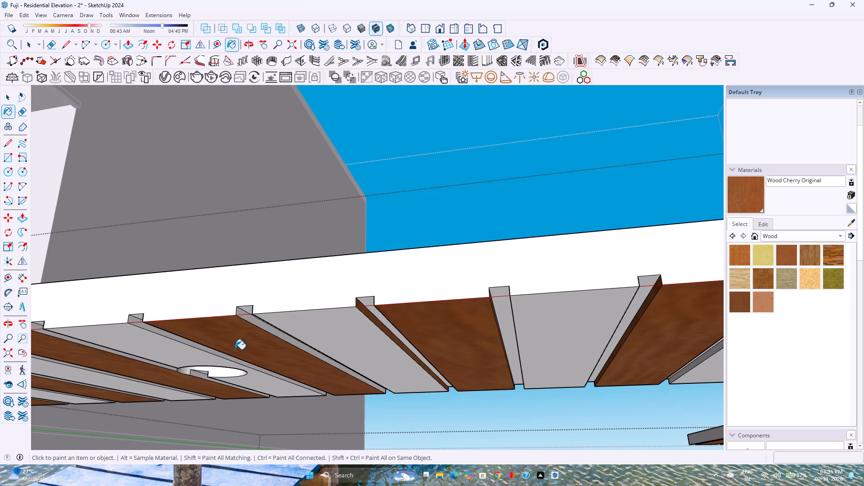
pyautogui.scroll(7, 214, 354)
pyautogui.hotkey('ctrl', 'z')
# Paint the groove side past the circular opening and both groove-side segments at that opening in Wood Cherry Original.
pyautogui.scroll(-4, 225, 347)
pyautogui.click(278, 297)
pyautogui.scroll(-4, 259, 311)
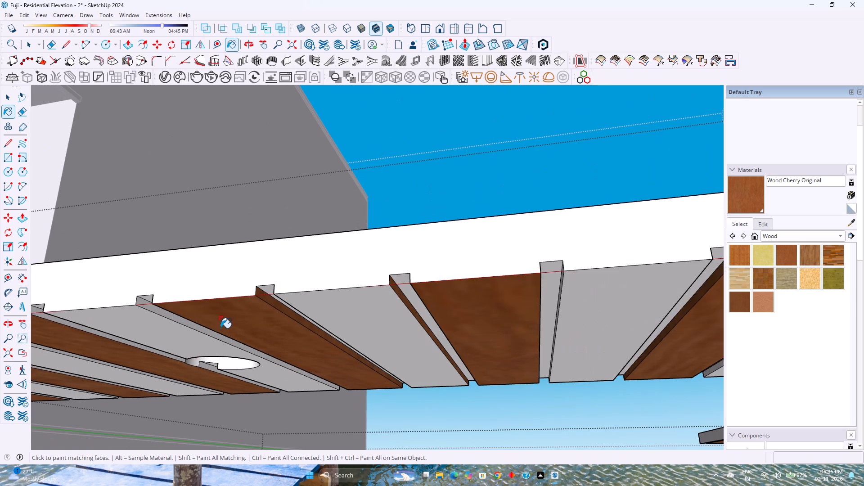
pyautogui.keyDown('shift'); pyautogui.moveTo(223, 328); pyautogui.dragTo(407, 319, button='middle'); pyautogui.keyUp('shift')
pyautogui.scroll(2, 262, 318)
pyautogui.click(252, 315)
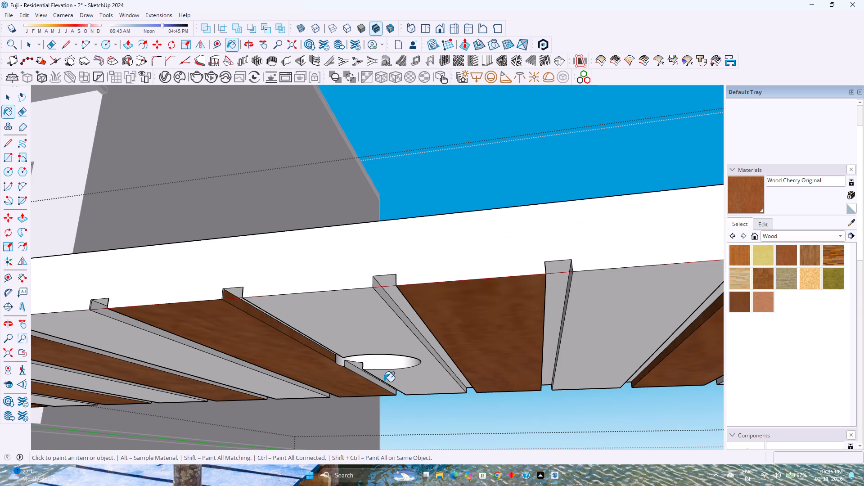
pyautogui.scroll(4, 356, 374)
pyautogui.click(352, 368)
# Paint the groove sides beside the next two wood strips, between the circular openings, in Wood Cherry Original.
pyautogui.scroll(-8, 351, 368)
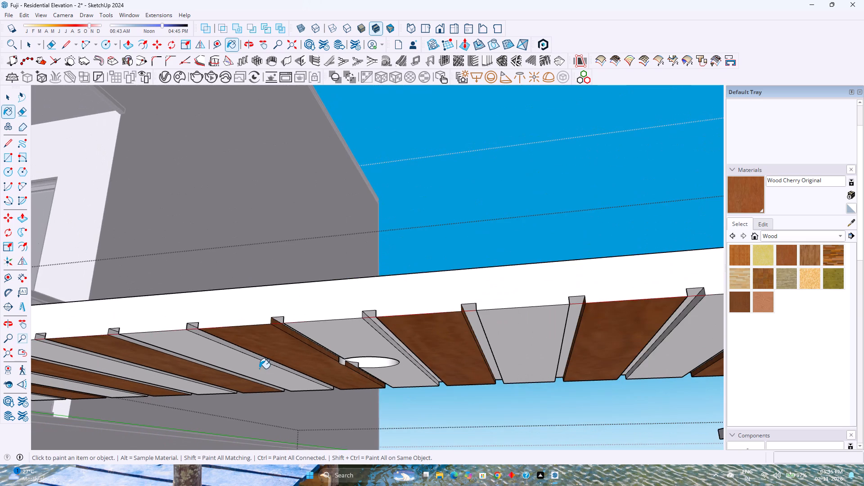
pyautogui.keyDown('shift'); pyautogui.moveTo(258, 369); pyautogui.dragTo(391, 364, button='middle'); pyautogui.keyUp('shift')
pyautogui.scroll(6, 286, 326)
pyautogui.click(285, 328)
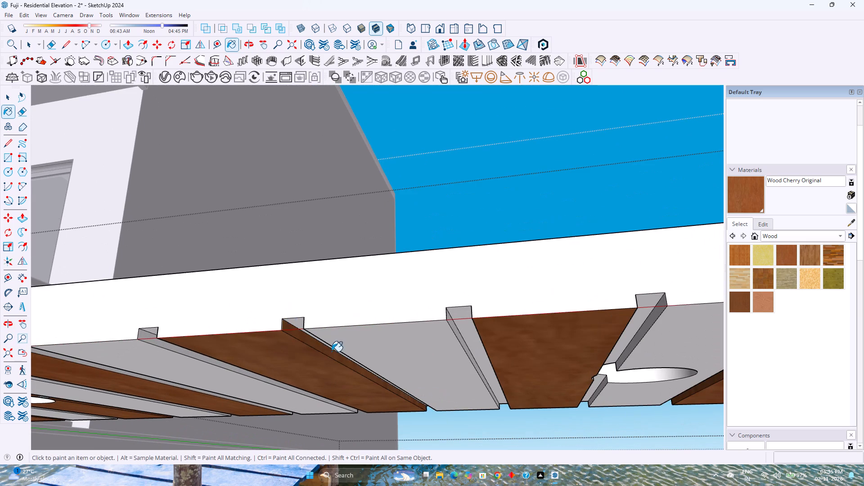
pyautogui.keyDown('shift'); pyautogui.moveTo(254, 362); pyautogui.dragTo(366, 354, button='middle'); pyautogui.keyUp('shift')
pyautogui.scroll(-1, 283, 332)
pyautogui.keyDown('shift'); pyautogui.moveTo(256, 341); pyautogui.dragTo(287, 341, button='middle'); pyautogui.keyUp('shift')
pyautogui.keyDown('shift'); pyautogui.moveTo(294, 342); pyautogui.dragTo(417, 351, button='middle'); pyautogui.keyUp('shift')
pyautogui.keyDown('shift'); pyautogui.middleClick(417, 351); pyautogui.keyUp('shift')
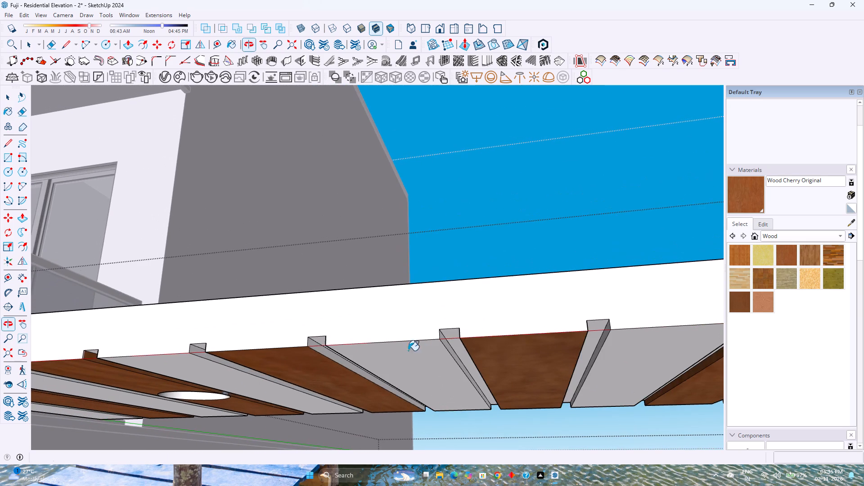
pyautogui.scroll(2, 308, 344)
pyautogui.click(308, 344)
pyautogui.click(310, 344)
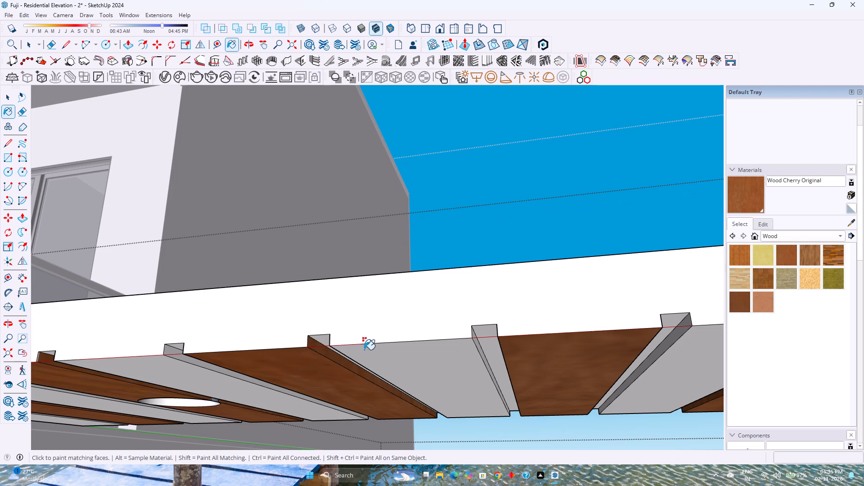
# Paint the slab-front end of the groove side beside the wood strip with the next circular opening in Wood Cherry Original.
pyautogui.keyDown('shift'); pyautogui.middleClick(439, 350); pyautogui.keyUp('shift')
pyautogui.scroll(3, 218, 352)
pyautogui.scroll(-2, 207, 350)
pyautogui.keyDown('shift'); pyautogui.moveTo(206, 351); pyautogui.dragTo(409, 351, button='middle'); pyautogui.keyUp('shift')
pyautogui.scroll(-4, 404, 351)
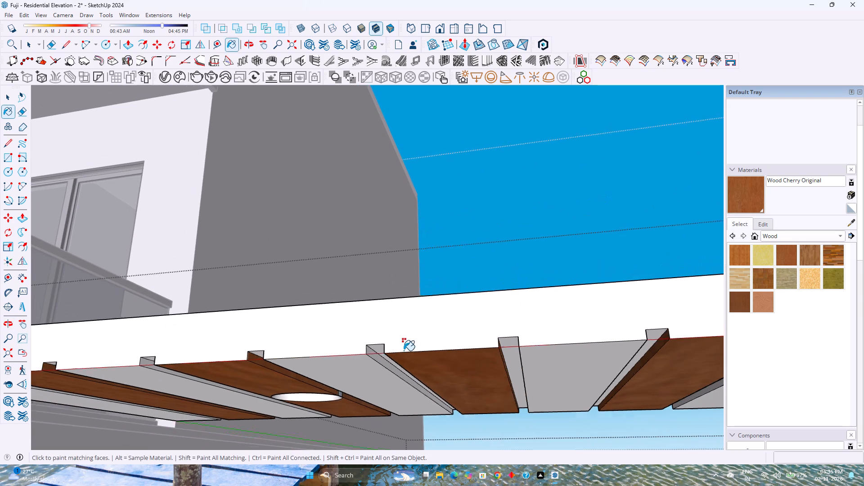
pyautogui.scroll(7, 252, 359)
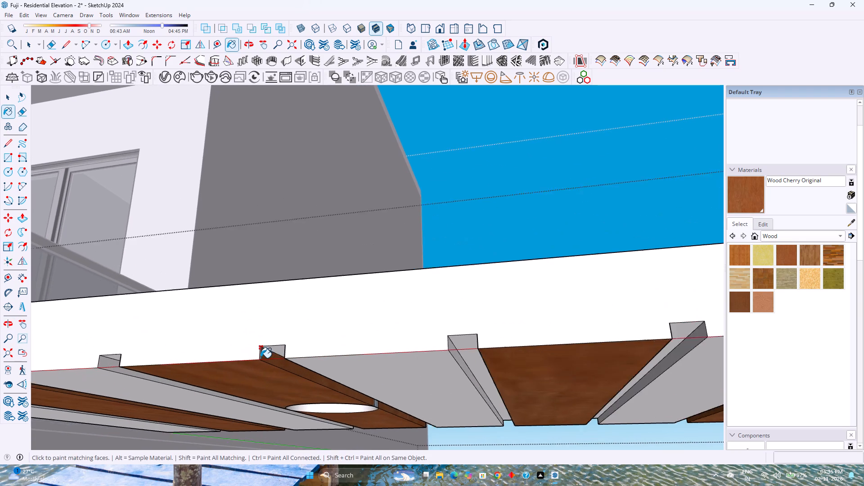
pyautogui.scroll(4, 261, 358)
pyautogui.click(260, 355)
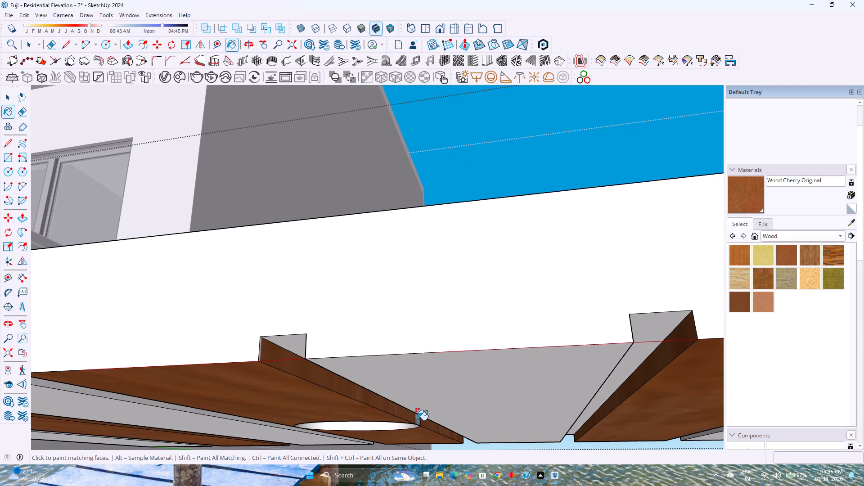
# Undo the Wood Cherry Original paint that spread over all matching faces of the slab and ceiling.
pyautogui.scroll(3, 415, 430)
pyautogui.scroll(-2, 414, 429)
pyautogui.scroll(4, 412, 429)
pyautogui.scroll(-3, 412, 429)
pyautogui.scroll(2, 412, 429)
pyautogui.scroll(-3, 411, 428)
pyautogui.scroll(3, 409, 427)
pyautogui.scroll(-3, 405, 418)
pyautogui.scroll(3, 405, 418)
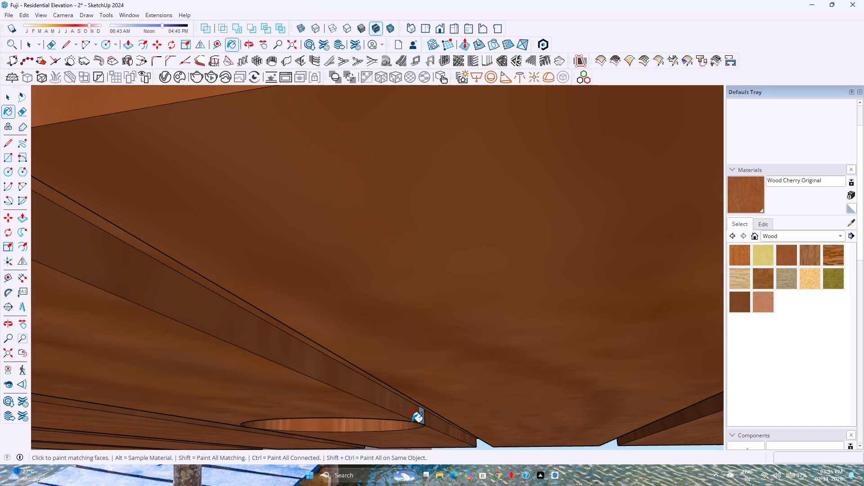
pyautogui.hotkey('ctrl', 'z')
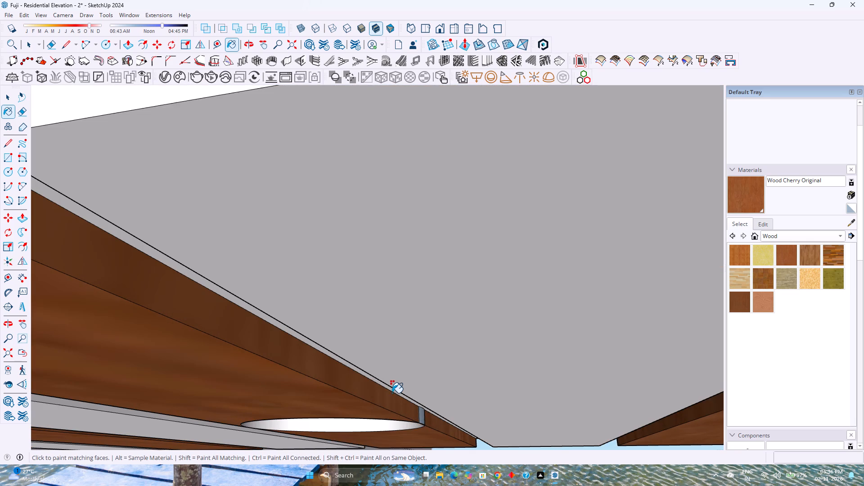
# Erase the leftover fragment where the circular opening cuts into the groove side.
pyautogui.scroll(-6, 392, 393)
pyautogui.scroll(13, 427, 408)
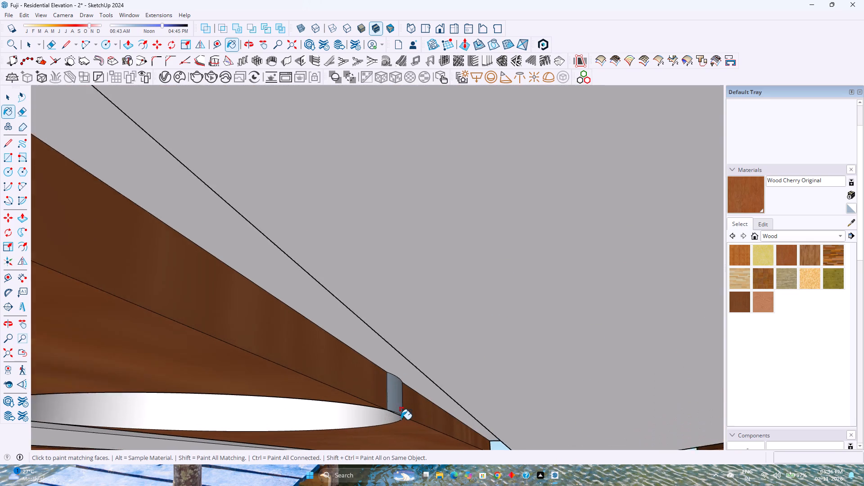
pyautogui.scroll(1, 401, 419)
pyautogui.press('e')
pyautogui.click(395, 413)
pyautogui.click(397, 412)
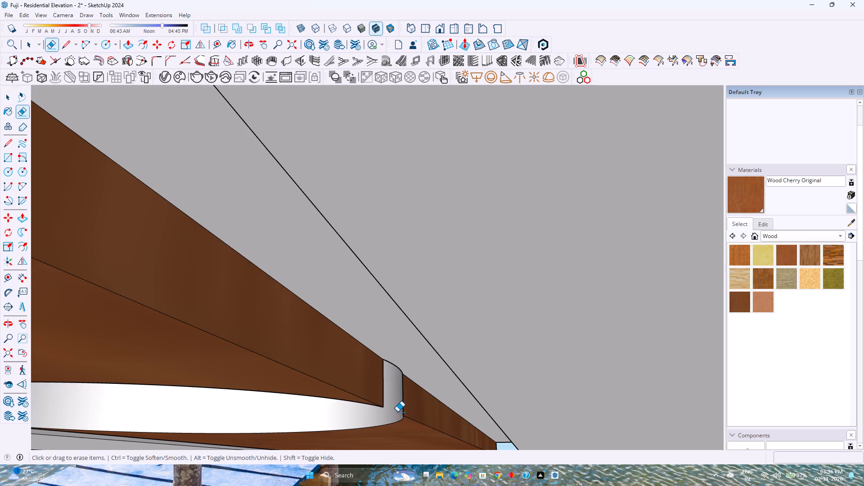
# Paint one bare grey ceiling strip and the groove sides along both its edges in Wood Veneer 01.
pyautogui.scroll(-18, 397, 412)
pyautogui.scroll(-3, 284, 420)
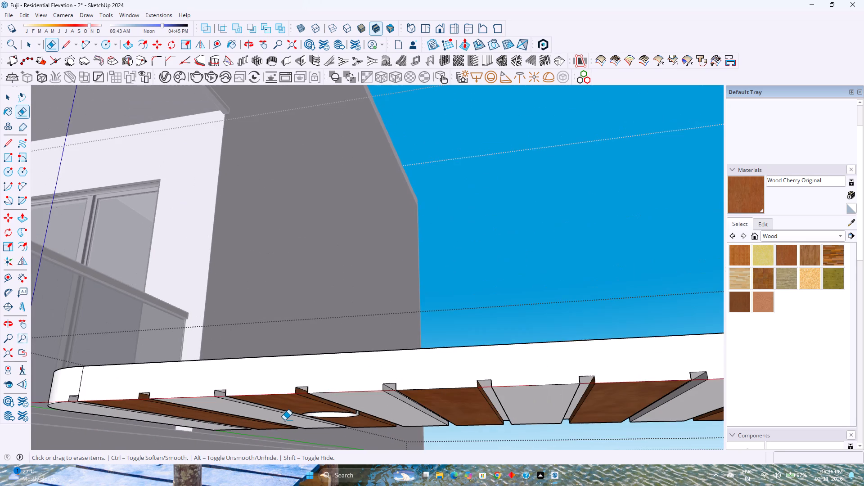
pyautogui.scroll(-1, 284, 420)
pyautogui.keyDown('shift'); pyautogui.moveTo(265, 420); pyautogui.dragTo(332, 393, button='middle'); pyautogui.keyUp('shift')
pyautogui.keyDown('shift'); pyautogui.middleClick(332, 393); pyautogui.keyUp('shift')
pyautogui.keyDown('shift'); pyautogui.moveTo(524, 390); pyautogui.dragTo(267, 387, button='middle'); pyautogui.keyUp('shift')
pyautogui.moveTo(463, 382); pyautogui.dragTo(349, 403, button='middle')
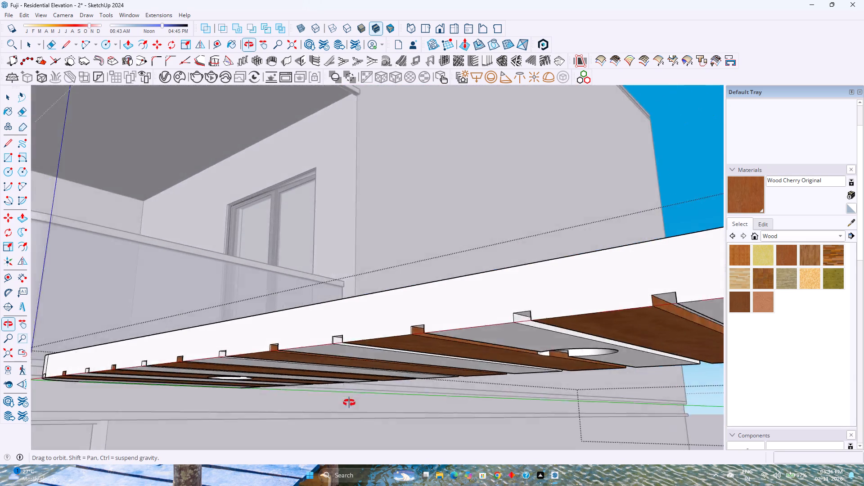
pyautogui.moveTo(349, 403); pyautogui.dragTo(437, 368, button='middle')
pyautogui.keyDown('shift'); pyautogui.moveTo(514, 356); pyautogui.dragTo(270, 423, button='middle'); pyautogui.keyUp('shift')
pyautogui.middleClick(269, 423)
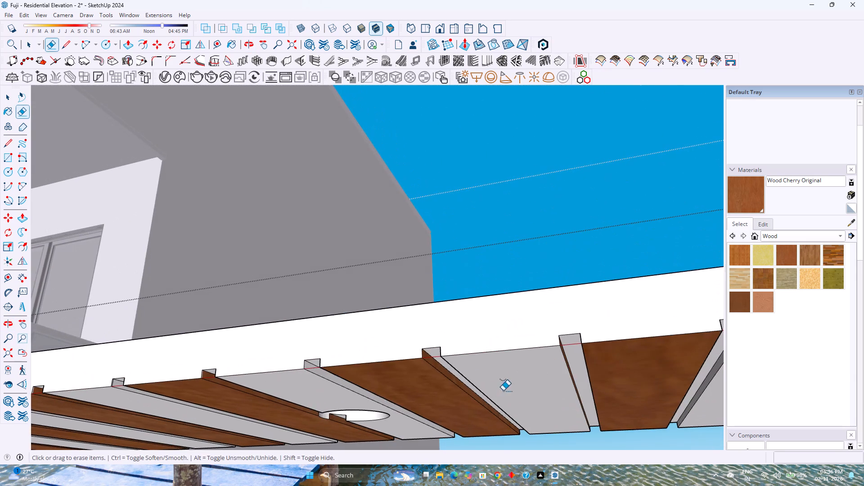
pyautogui.keyDown('shift'); pyautogui.moveTo(503, 390); pyautogui.dragTo(348, 406, button='middle'); pyautogui.keyUp('shift')
pyautogui.keyDown('shift'); pyautogui.middleClick(348, 406); pyautogui.keyUp('shift')
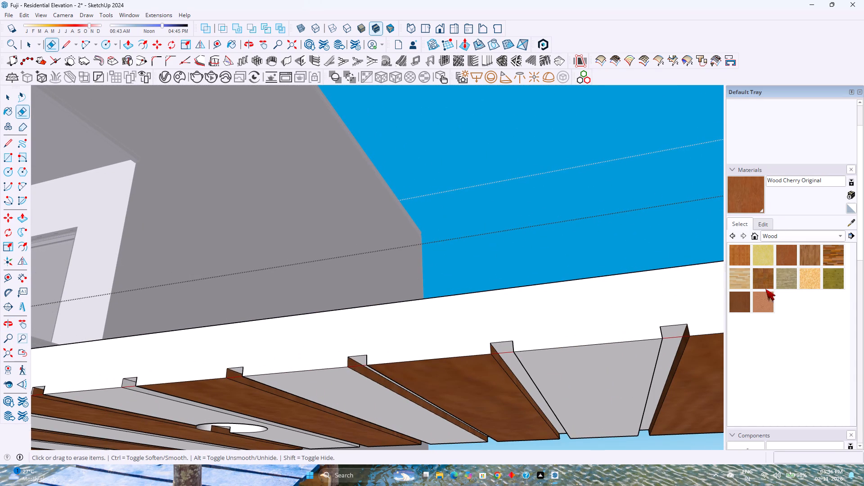
pyautogui.click(742, 305)
pyautogui.scroll(4, 356, 371)
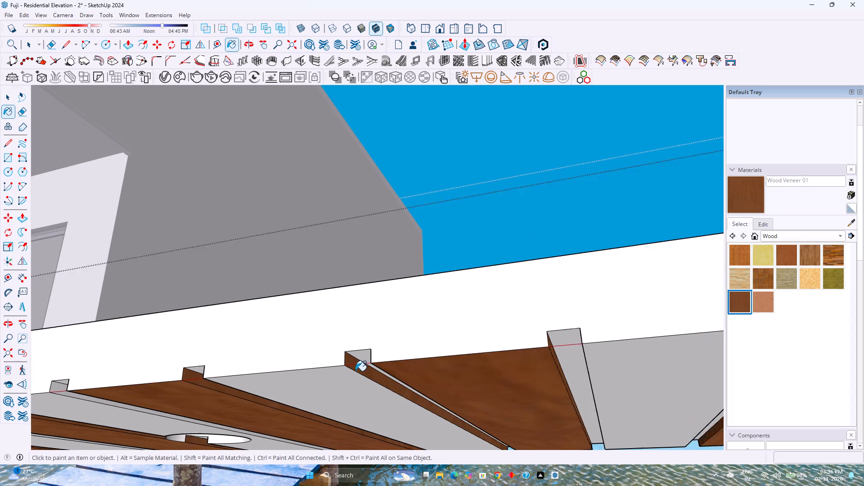
pyautogui.scroll(3, 355, 371)
pyautogui.click(354, 365)
pyautogui.click(316, 383)
pyautogui.moveTo(298, 378); pyautogui.dragTo(529, 364, button='middle')
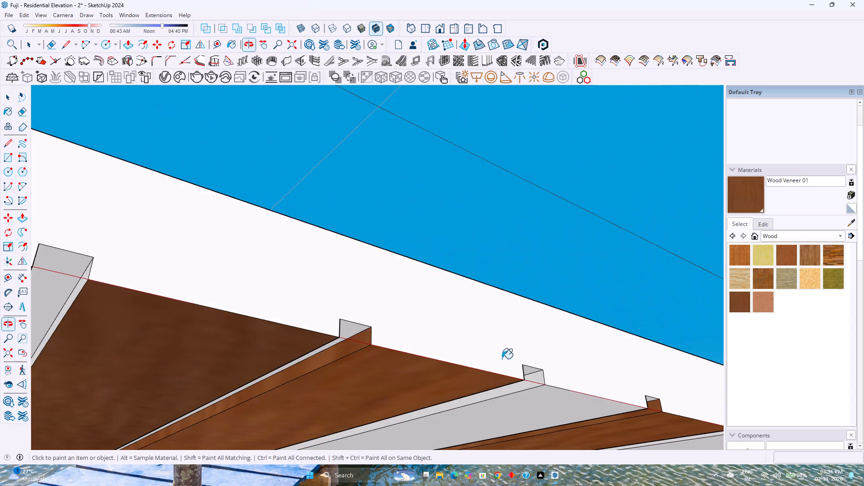
pyautogui.scroll(-1, 505, 354)
pyautogui.keyDown('shift'); pyautogui.moveTo(321, 351); pyautogui.dragTo(466, 365, button='middle'); pyautogui.keyUp('shift')
pyautogui.scroll(2, 311, 346)
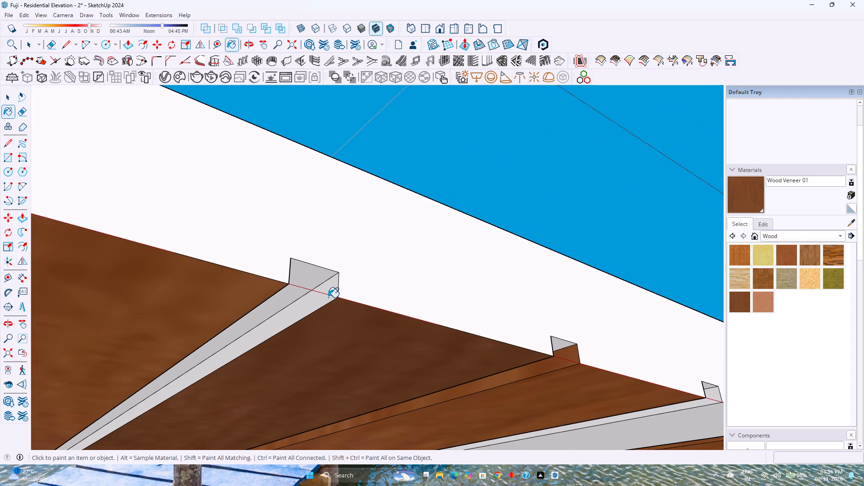
pyautogui.click(328, 297)
# Paint the rounded end strip and the next five bare strips of the narrow ceiling arm in Wood Veneer 01.
pyautogui.scroll(-9, 337, 321)
pyautogui.keyDown('shift'); pyautogui.moveTo(304, 331); pyautogui.dragTo(450, 301, button='middle'); pyautogui.keyUp('shift')
pyautogui.scroll(-8, 463, 297)
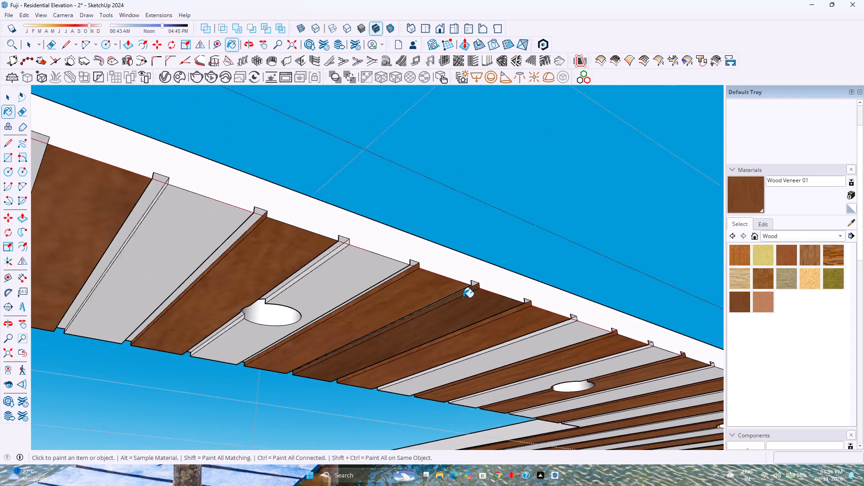
pyautogui.scroll(-9, 463, 297)
pyautogui.click(159, 227)
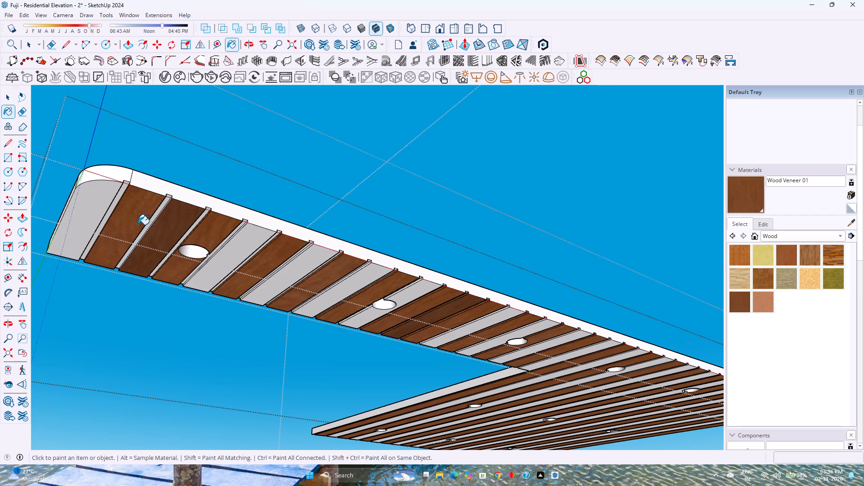
pyautogui.click(96, 212)
pyautogui.click(242, 248)
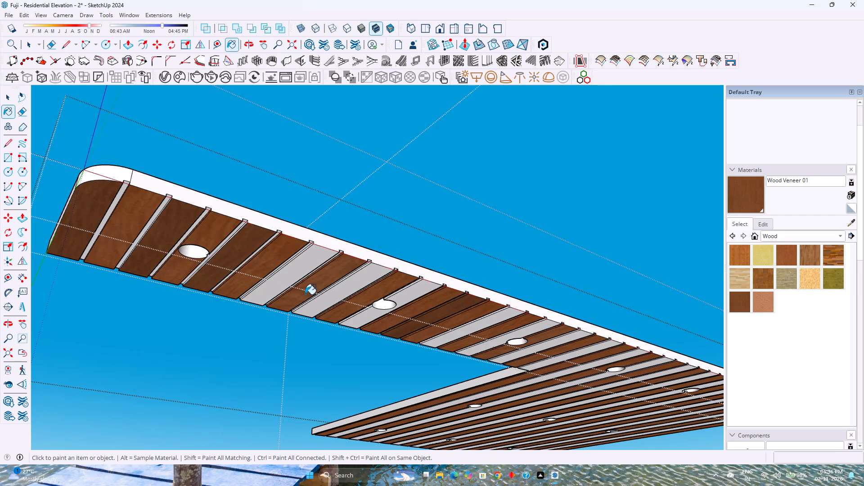
pyautogui.click(310, 266)
pyautogui.click(373, 275)
pyautogui.click(412, 294)
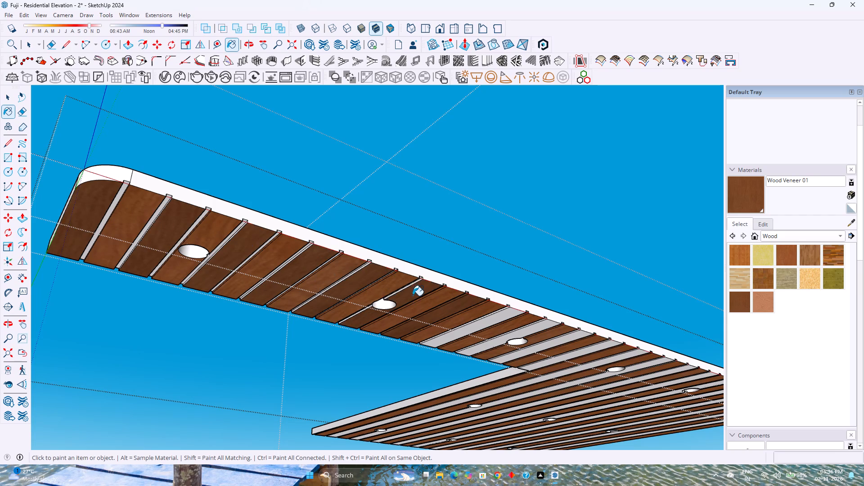
# Paint the next six bare strips, from the narrow arm into the wide part of the ceiling, in Wood Veneer 01.
pyautogui.scroll(4, 504, 329)
pyautogui.click(503, 305)
pyautogui.click(548, 331)
pyautogui.keyDown('shift'); pyautogui.moveTo(569, 336); pyautogui.dragTo(385, 287, button='middle'); pyautogui.keyUp('shift')
pyautogui.click(413, 297)
pyautogui.click(444, 324)
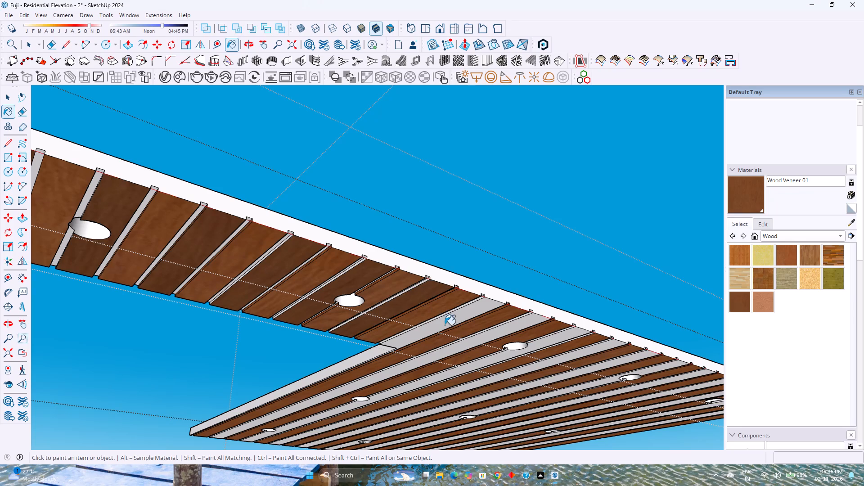
pyautogui.click(470, 344)
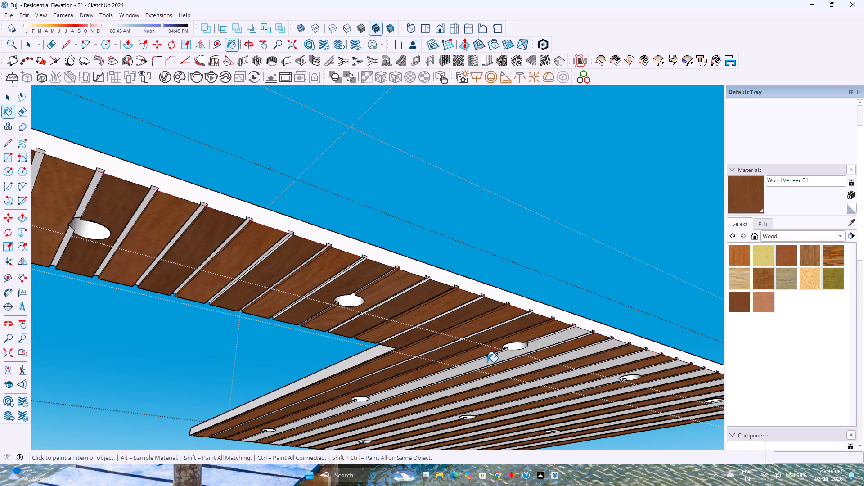
pyautogui.click(488, 362)
# Continue painting the alternate bare strips across the wide part of the ceiling in Wood Veneer 01.
pyautogui.keyDown('shift'); pyautogui.moveTo(542, 366); pyautogui.dragTo(537, 363, button='middle'); pyautogui.keyUp('shift')
pyautogui.keyDown('shift'); pyautogui.middleClick(537, 363); pyautogui.keyUp('shift')
pyautogui.keyDown('shift'); pyautogui.moveTo(403, 332); pyautogui.dragTo(340, 331, button='middle'); pyautogui.keyUp('shift')
pyautogui.scroll(3, 496, 356)
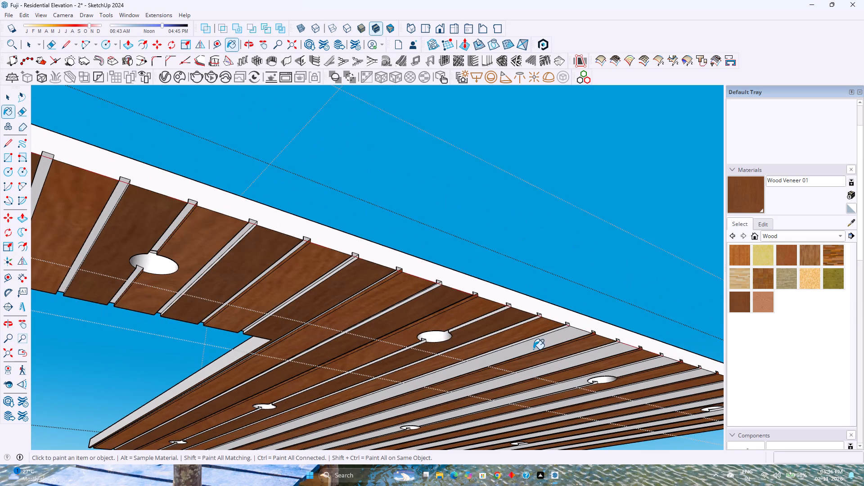
pyautogui.click(533, 349)
pyautogui.keyDown('shift'); pyautogui.moveTo(542, 344); pyautogui.dragTo(532, 342, button='middle'); pyautogui.keyUp('shift')
pyautogui.keyDown('shift'); pyautogui.moveTo(488, 335); pyautogui.dragTo(396, 330, button='middle'); pyautogui.keyUp('shift')
pyautogui.keyDown('shift'); pyautogui.middleClick(382, 329); pyautogui.keyUp('shift')
pyautogui.keyDown('shift'); pyautogui.middleClick(379, 329); pyautogui.keyUp('shift')
pyautogui.keyDown('shift'); pyautogui.middleClick(378, 329); pyautogui.keyUp('shift')
pyautogui.click(515, 290)
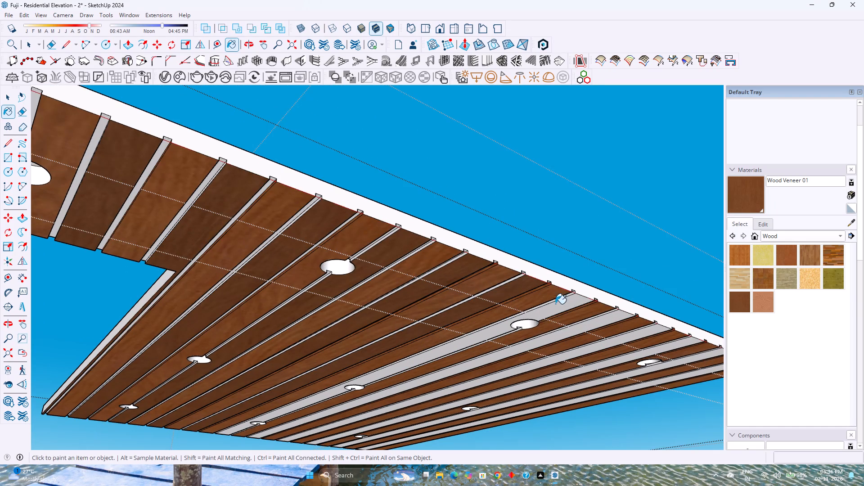
pyautogui.click(567, 305)
pyautogui.keyDown('shift'); pyautogui.moveTo(557, 312); pyautogui.dragTo(437, 306, button='middle'); pyautogui.keyUp('shift')
pyautogui.keyDown('shift'); pyautogui.moveTo(432, 306); pyautogui.dragTo(428, 306, button='middle'); pyautogui.keyUp('shift')
pyautogui.keyDown('shift'); pyautogui.middleClick(425, 306); pyautogui.keyUp('shift')
pyautogui.keyDown('shift'); pyautogui.middleClick(401, 307); pyautogui.keyUp('shift')
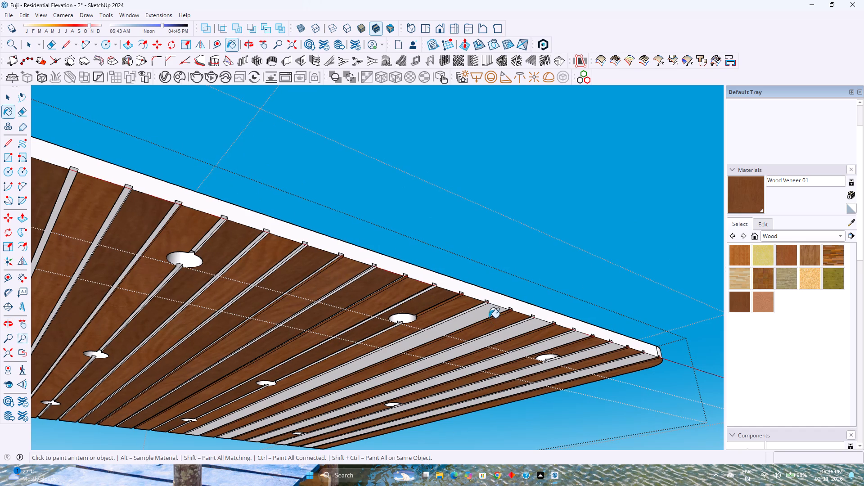
pyautogui.click(487, 315)
pyautogui.click(517, 331)
pyautogui.click(564, 344)
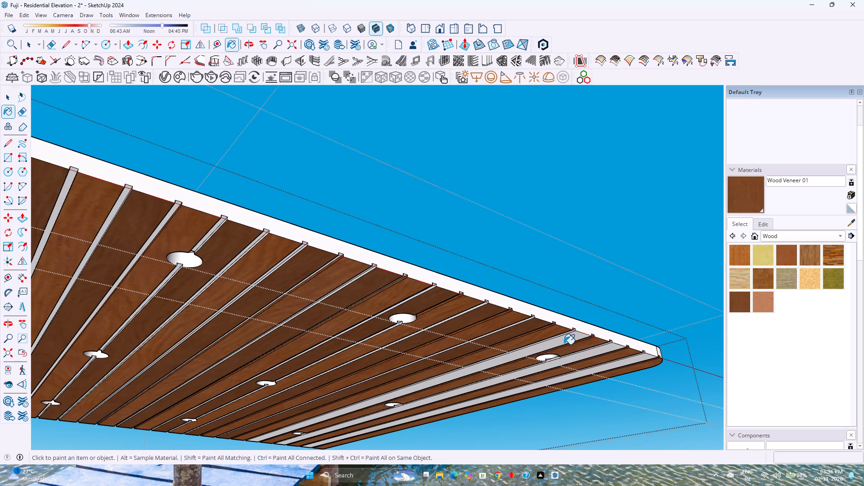
# Paint the last three bare strips near the far rounded corner of the ceiling in Wood Veneer 01.
pyautogui.scroll(6, 574, 353)
pyautogui.moveTo(576, 354); pyautogui.dragTo(412, 355, button='middle')
pyautogui.moveTo(408, 355); pyautogui.dragTo(314, 399, button='middle')
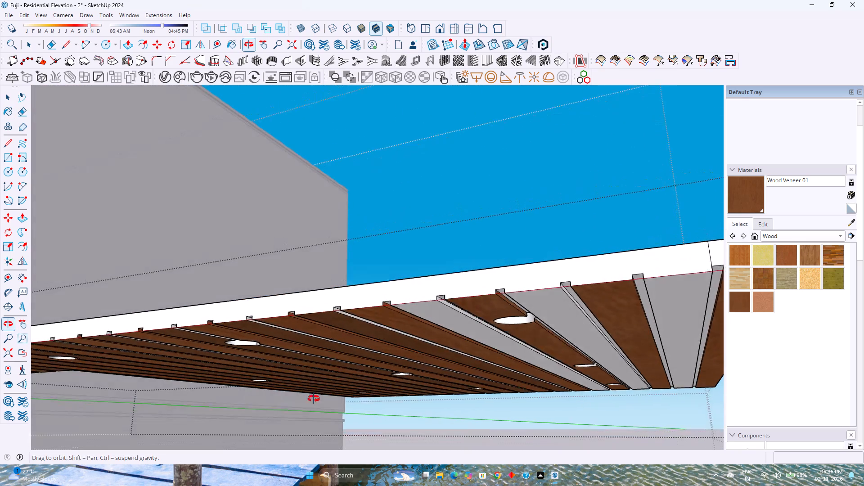
pyautogui.moveTo(314, 399); pyautogui.dragTo(314, 401, button='middle')
pyautogui.middleClick(314, 401)
pyautogui.scroll(1, 413, 350)
pyautogui.click(450, 323)
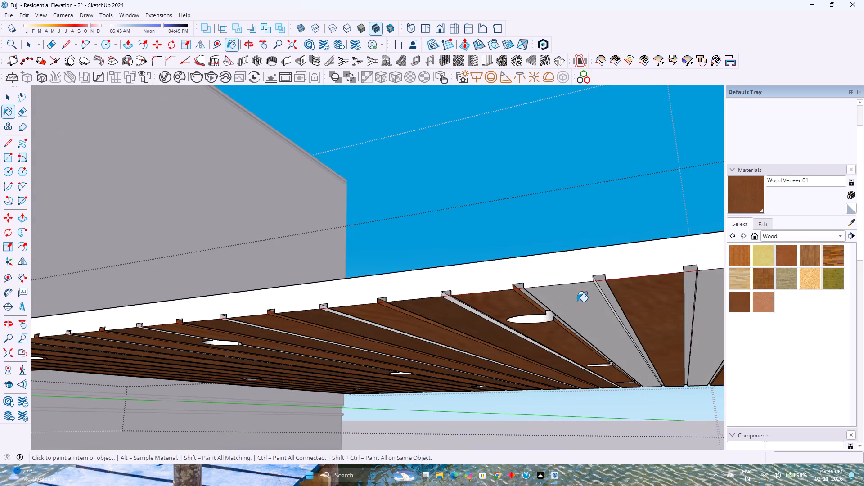
pyautogui.click(577, 301)
pyautogui.click(708, 312)
# Examine the whole slatted ceiling from below for strips that still lack a wood finish.
pyautogui.keyDown('shift'); pyautogui.moveTo(643, 323); pyautogui.dragTo(390, 324, button='middle'); pyautogui.keyUp('shift')
pyautogui.keyDown('shift'); pyautogui.middleClick(389, 324); pyautogui.keyUp('shift')
pyautogui.middleClick(389, 324)
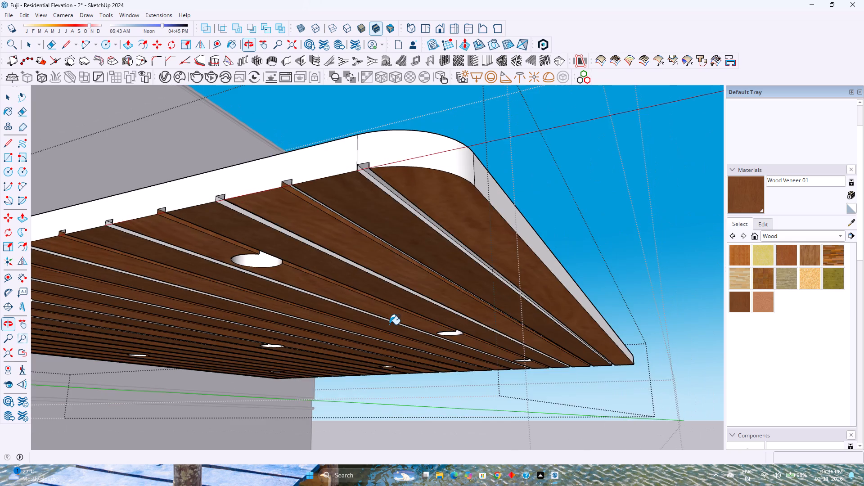
pyautogui.scroll(-3, 370, 332)
pyautogui.moveTo(353, 337); pyautogui.dragTo(506, 346, button='middle')
pyautogui.moveTo(506, 346); pyautogui.dragTo(484, 360, button='middle')
pyautogui.scroll(-6, 484, 360)
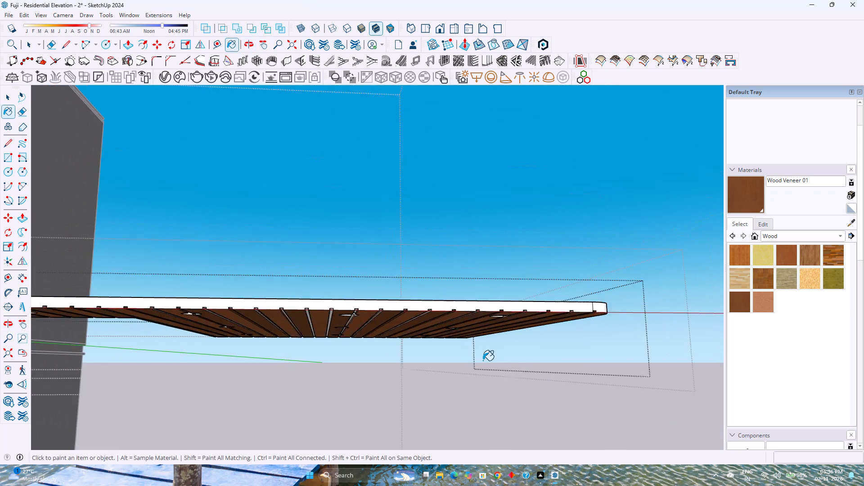
pyautogui.scroll(-3, 483, 360)
pyautogui.moveTo(444, 350); pyautogui.dragTo(427, 278, button='middle')
pyautogui.scroll(-7, 433, 270)
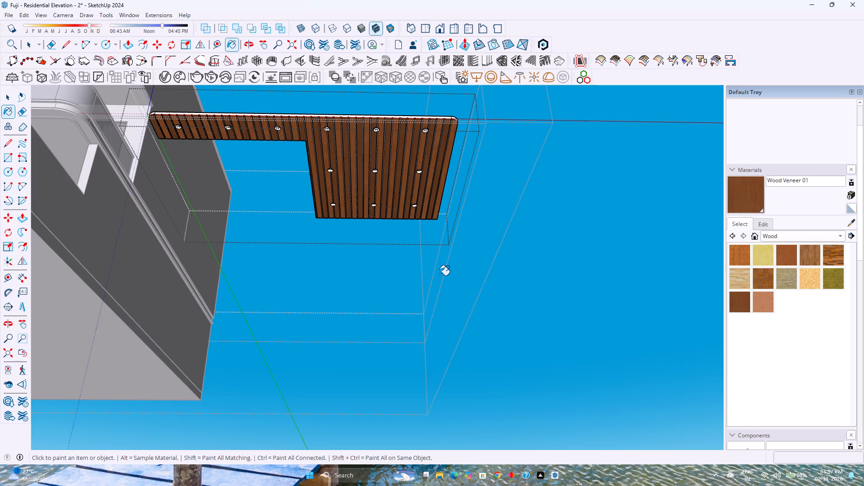
# Paint the groove sides along the rounded end strip and the third strip of the narrow arm in Wood Veneer 01.
pyautogui.scroll(2, 297, 96)
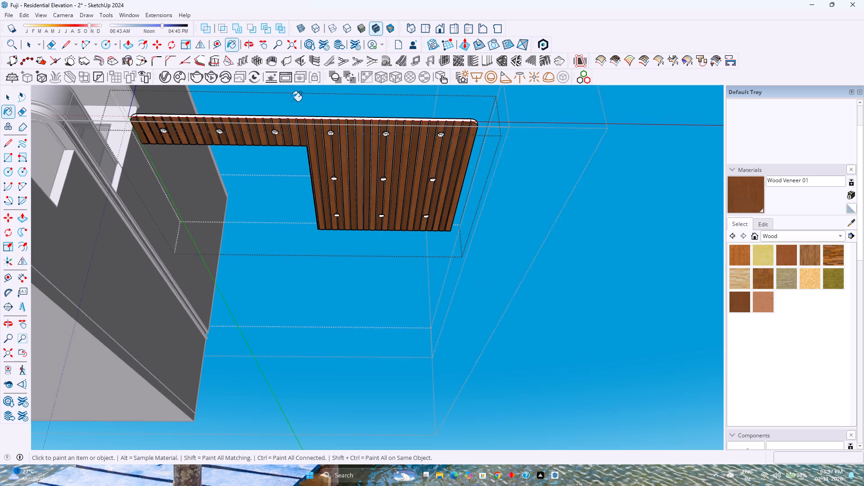
pyautogui.scroll(6, 270, 128)
pyautogui.keyDown('shift'); pyautogui.moveTo(214, 145); pyautogui.dragTo(218, 148, button='middle'); pyautogui.keyUp('shift')
pyautogui.keyDown('shift'); pyautogui.middleClick(218, 148); pyautogui.keyUp('shift')
pyautogui.keyDown('shift'); pyautogui.moveTo(327, 211); pyautogui.dragTo(333, 215, button='middle'); pyautogui.keyUp('shift')
pyautogui.scroll(5, 149, 148)
pyautogui.keyDown('shift'); pyautogui.moveTo(119, 132); pyautogui.dragTo(145, 143, button='middle'); pyautogui.keyUp('shift')
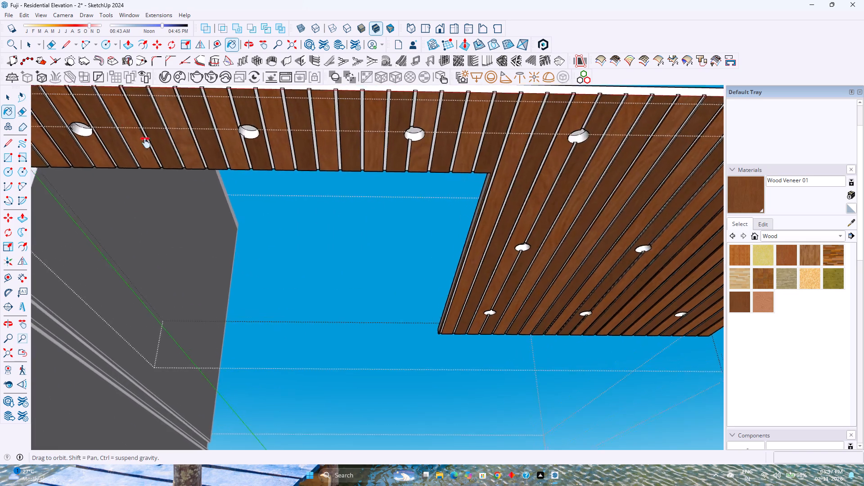
pyautogui.keyDown('shift'); pyautogui.moveTo(145, 143); pyautogui.dragTo(344, 239, button='middle'); pyautogui.keyUp('shift')
pyautogui.keyDown('shift'); pyautogui.middleClick(344, 239); pyautogui.keyUp('shift')
pyautogui.scroll(20, 245, 196)
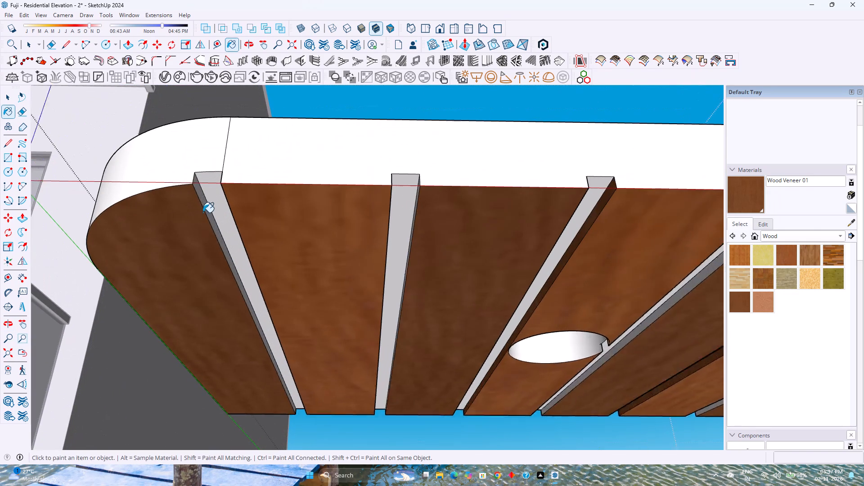
pyautogui.click(204, 202)
pyautogui.moveTo(329, 227); pyautogui.dragTo(239, 269, button='middle')
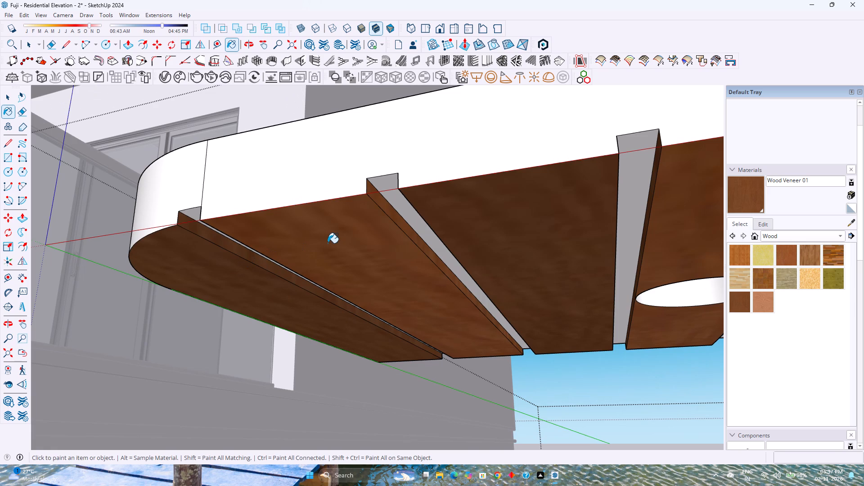
pyautogui.keyDown('shift'); pyautogui.moveTo(490, 245); pyautogui.dragTo(298, 304, button='middle'); pyautogui.keyUp('shift')
pyautogui.click(346, 239)
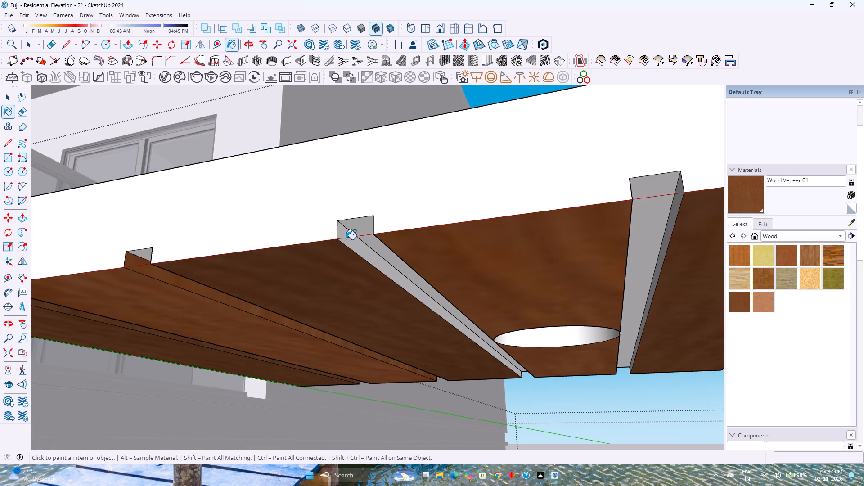
# Paint the groove sides along the next two dark strips past the first circular opening in Wood Veneer 01.
pyautogui.keyDown('shift'); pyautogui.moveTo(418, 254); pyautogui.dragTo(299, 283, button='middle'); pyautogui.keyUp('shift')
pyautogui.scroll(2, 550, 233)
pyautogui.keyDown('shift'); pyautogui.moveTo(533, 239); pyautogui.dragTo(385, 270, button='middle'); pyautogui.keyUp('shift')
pyautogui.scroll(-3, 386, 269)
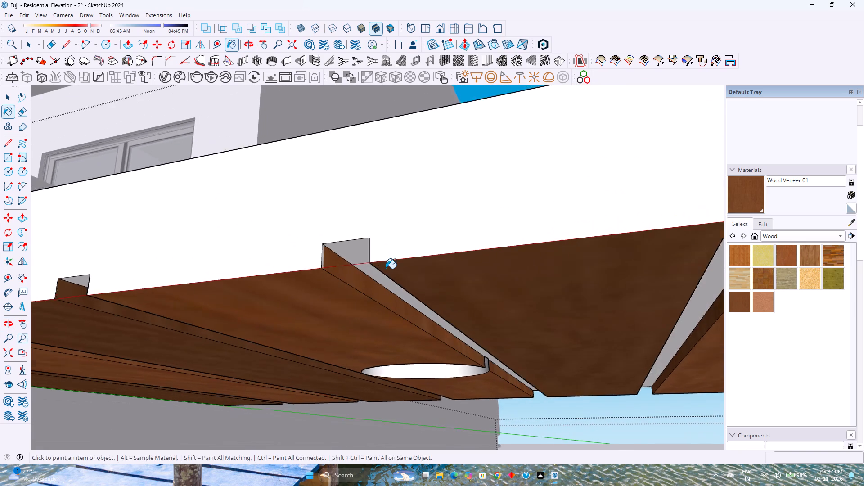
pyautogui.scroll(-2, 386, 269)
pyautogui.keyDown('shift'); pyautogui.moveTo(491, 284); pyautogui.dragTo(309, 311, button='middle'); pyautogui.keyUp('shift')
pyautogui.click(373, 270)
pyautogui.scroll(-3, 373, 273)
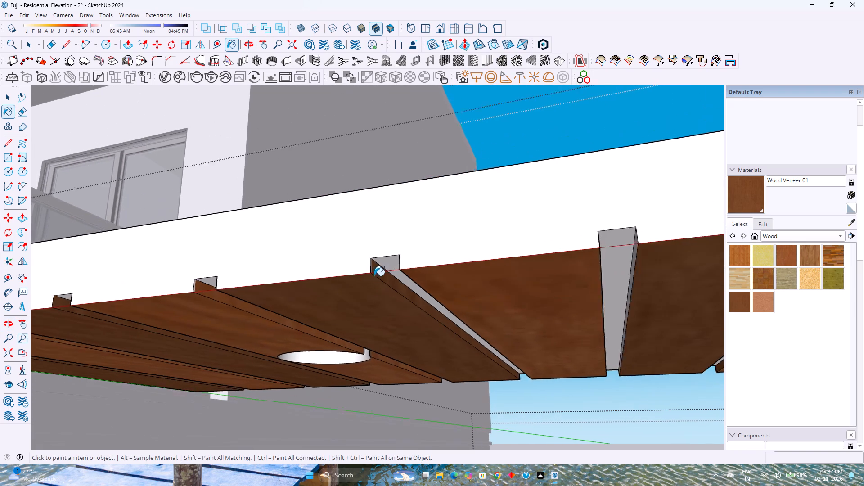
pyautogui.scroll(-1, 374, 276)
pyautogui.keyDown('shift'); pyautogui.middleClick(453, 301); pyautogui.keyUp('shift')
pyautogui.keyDown('shift'); pyautogui.moveTo(451, 302); pyautogui.dragTo(430, 306, button='middle'); pyautogui.keyUp('shift')
pyautogui.keyDown('shift'); pyautogui.moveTo(396, 312); pyautogui.dragTo(383, 315, button='middle'); pyautogui.keyUp('shift')
pyautogui.keyDown('shift'); pyautogui.moveTo(362, 319); pyautogui.dragTo(244, 337, button='middle'); pyautogui.keyUp('shift')
pyautogui.keyDown('shift'); pyautogui.moveTo(405, 300); pyautogui.dragTo(250, 336, button='middle'); pyautogui.keyUp('shift')
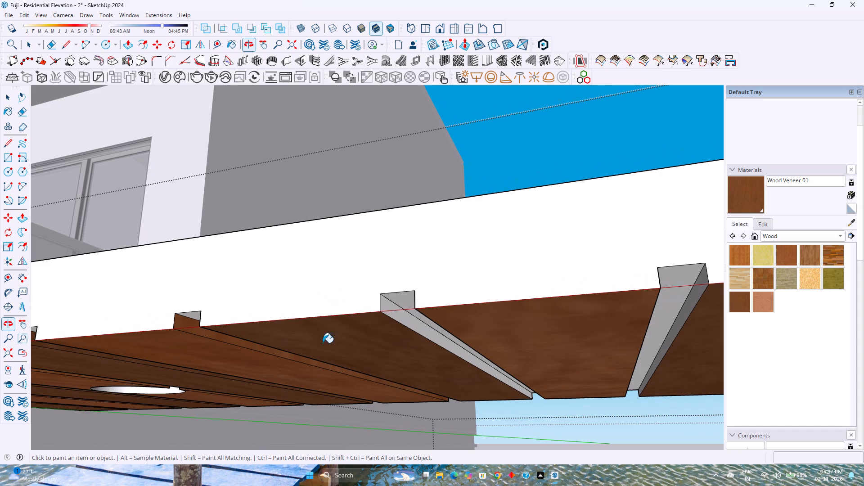
pyautogui.click(387, 308)
pyautogui.keyDown('shift'); pyautogui.moveTo(438, 323); pyautogui.dragTo(239, 325, button='middle'); pyautogui.keyUp('shift')
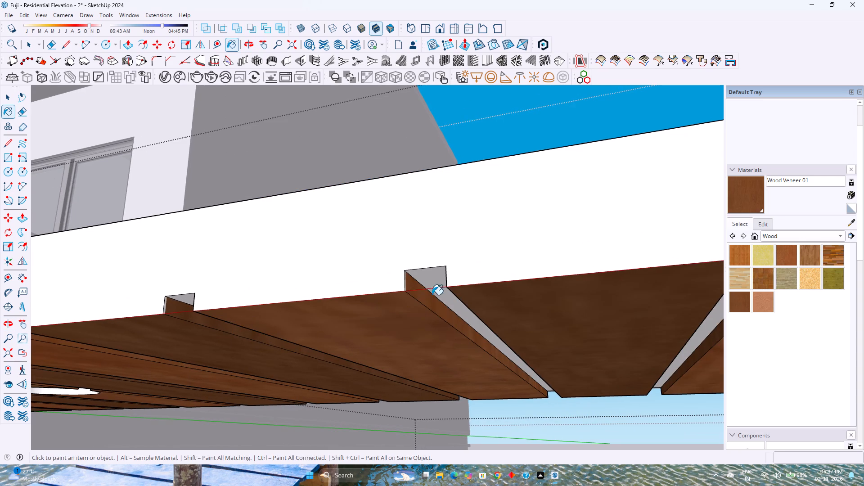
# Paint the groove sides along the next two strips beside the following circular opening in Wood Veneer 01.
pyautogui.keyDown('shift'); pyautogui.moveTo(452, 304); pyautogui.dragTo(261, 312, button='middle'); pyautogui.keyUp('shift')
pyautogui.scroll(-1, 296, 311)
pyautogui.click(455, 281)
pyautogui.scroll(2, 455, 281)
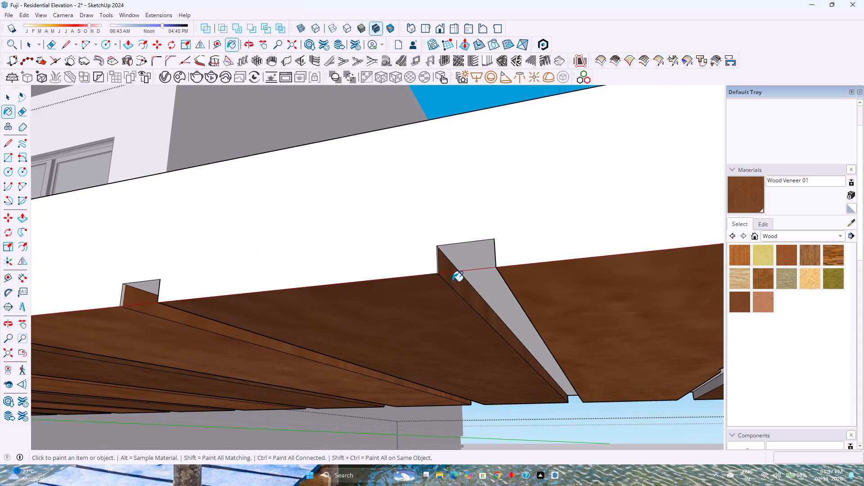
pyautogui.keyDown('shift'); pyautogui.moveTo(425, 288); pyautogui.dragTo(273, 319, button='middle'); pyautogui.keyUp('shift')
pyautogui.scroll(-5, 281, 316)
pyautogui.keyDown('shift'); pyautogui.moveTo(457, 333); pyautogui.dragTo(286, 342, button='middle'); pyautogui.keyUp('shift')
pyautogui.scroll(-2, 360, 315)
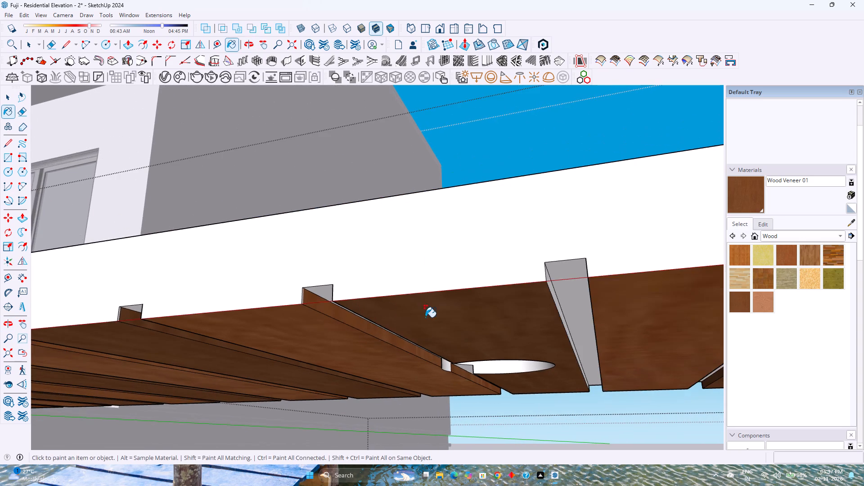
pyautogui.keyDown('shift'); pyautogui.moveTo(423, 318); pyautogui.dragTo(237, 341, button='middle'); pyautogui.keyUp('shift')
pyautogui.click(318, 310)
# Paint the next bare groove side past that circular opening in Wood Veneer 01.
pyautogui.keyDown('shift'); pyautogui.moveTo(398, 326); pyautogui.dragTo(206, 331, button='middle'); pyautogui.keyUp('shift')
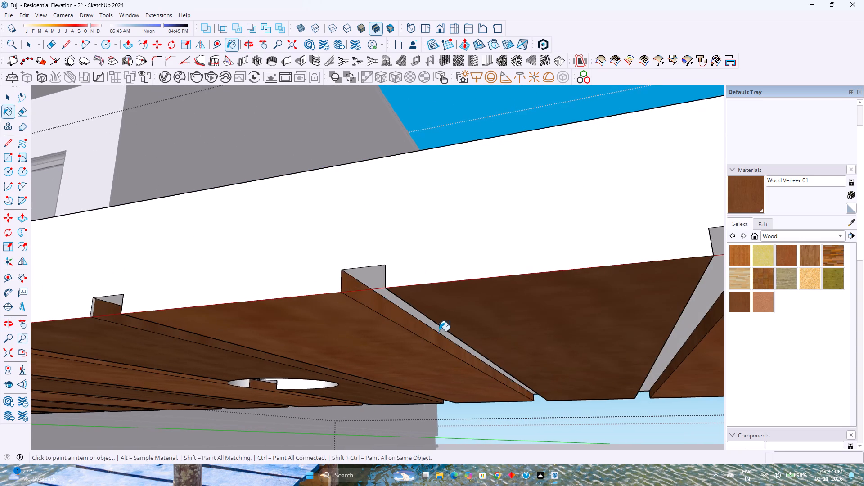
pyautogui.keyDown('shift'); pyautogui.moveTo(428, 330); pyautogui.dragTo(120, 343, button='middle'); pyautogui.keyUp('shift')
pyautogui.scroll(-3, 224, 296)
pyautogui.keyDown('shift'); pyautogui.moveTo(403, 310); pyautogui.dragTo(241, 342, button='middle'); pyautogui.keyUp('shift')
pyautogui.scroll(-2, 250, 338)
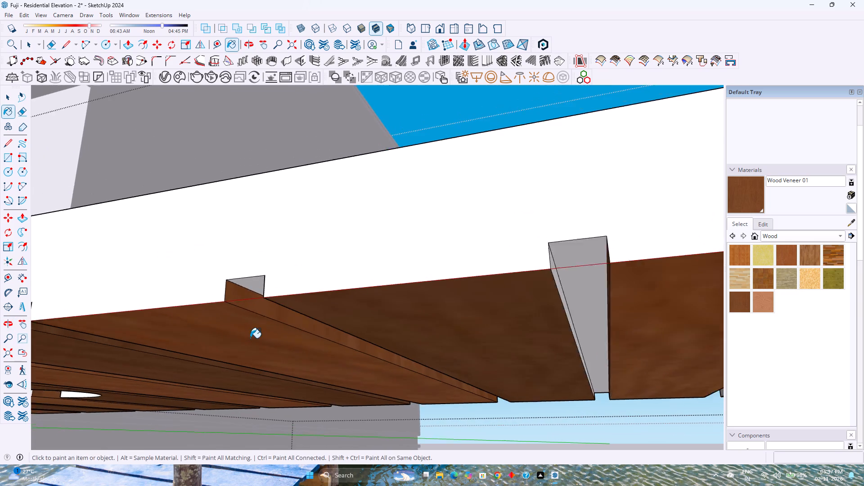
pyautogui.scroll(-1, 250, 338)
pyautogui.keyDown('shift'); pyautogui.moveTo(346, 324); pyautogui.dragTo(265, 340, button='middle'); pyautogui.keyUp('shift')
pyautogui.click(376, 302)
# Paint the groove side on both sections interrupted by the next circular opening in Wood Veneer 01.
pyautogui.scroll(-4, 375, 302)
pyautogui.keyDown('shift'); pyautogui.moveTo(378, 369); pyautogui.dragTo(360, 345, button='middle'); pyautogui.keyUp('shift')
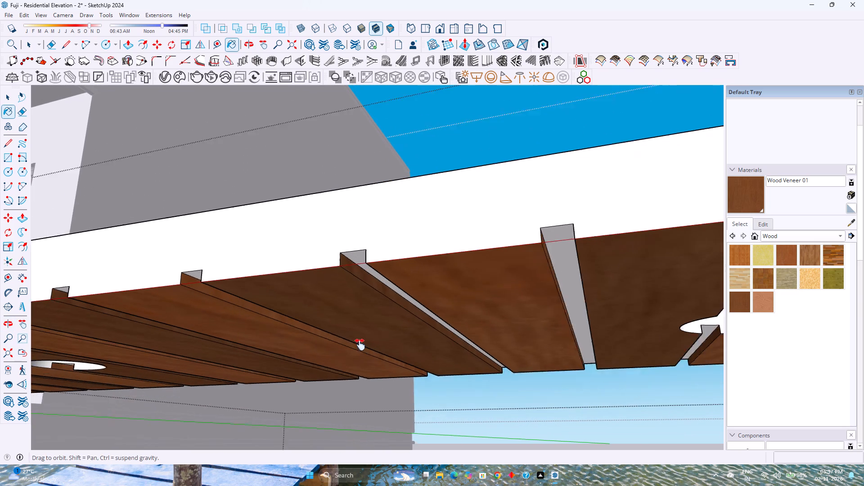
pyautogui.keyDown('shift'); pyautogui.moveTo(360, 345); pyautogui.dragTo(326, 320, button='middle'); pyautogui.keyUp('shift')
pyautogui.keyDown('shift'); pyautogui.moveTo(486, 283); pyautogui.dragTo(279, 319, button='middle'); pyautogui.keyUp('shift')
pyautogui.middleClick(274, 321)
pyautogui.keyDown('shift'); pyautogui.moveTo(351, 300); pyautogui.dragTo(297, 325, button='middle'); pyautogui.keyUp('shift')
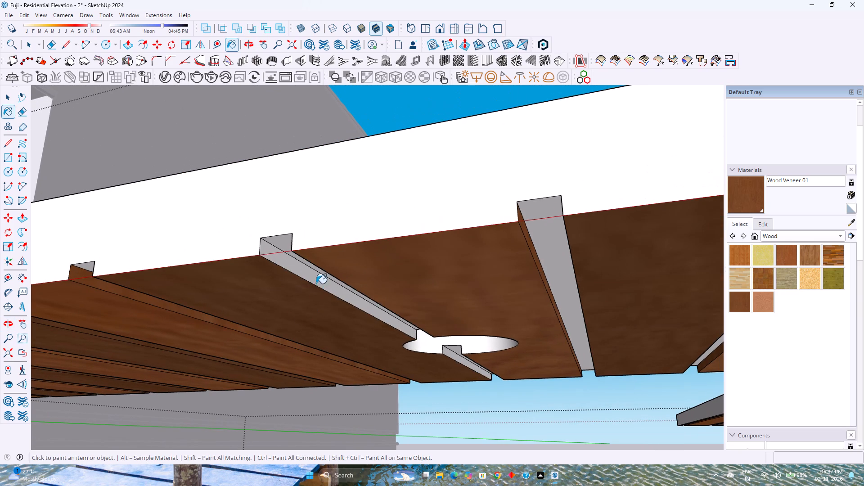
pyautogui.click(316, 282)
pyautogui.click(451, 356)
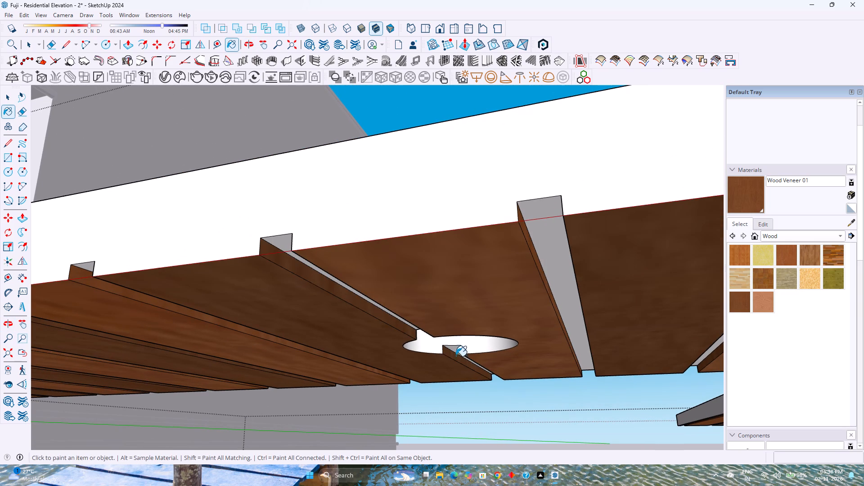
# Paint the groove sides along the next two strips beyond the circular opening in Wood Veneer 01.
pyautogui.keyDown('shift'); pyautogui.moveTo(504, 325); pyautogui.dragTo(286, 361, button='middle'); pyautogui.keyUp('shift')
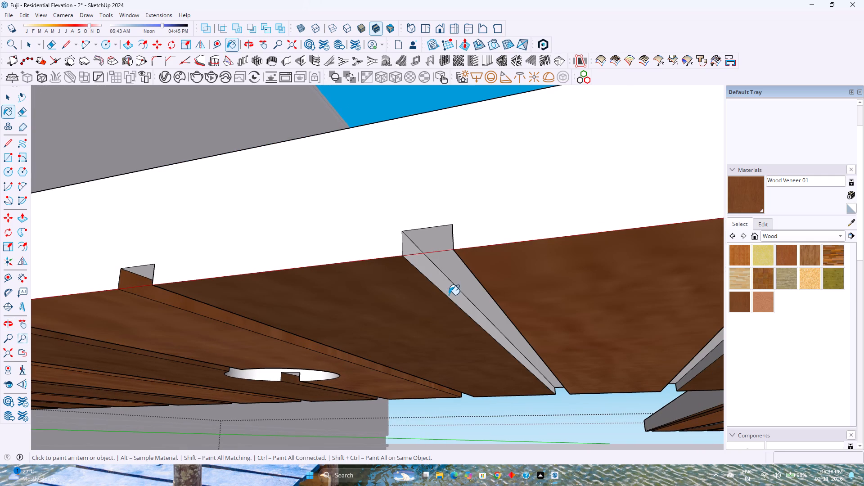
pyautogui.click(449, 295)
pyautogui.keyDown('shift'); pyautogui.moveTo(463, 311); pyautogui.dragTo(200, 324, button='middle'); pyautogui.keyUp('shift')
pyautogui.keyDown('shift'); pyautogui.middleClick(199, 324); pyautogui.keyUp('shift')
pyautogui.scroll(-1, 401, 288)
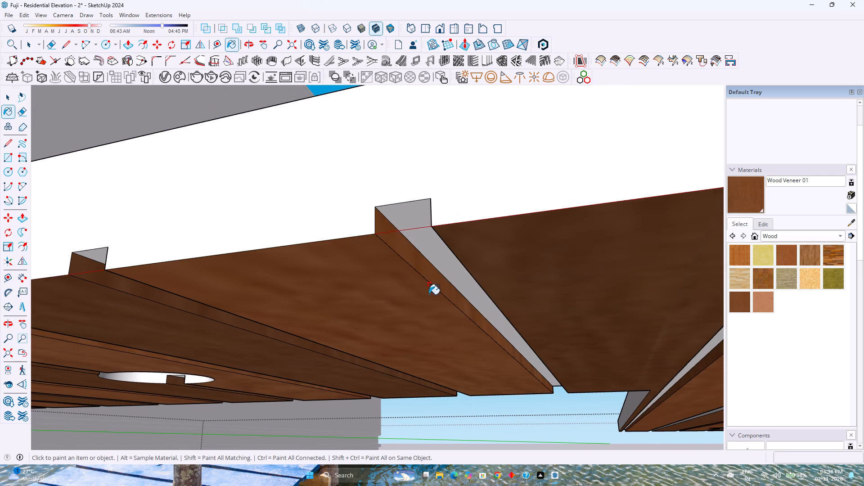
pyautogui.keyDown('shift'); pyautogui.moveTo(422, 296); pyautogui.dragTo(174, 343, button='middle'); pyautogui.keyUp('shift')
pyautogui.click(429, 259)
# Paint the bare groove side just before the following circular opening in Wood Veneer 01.
pyautogui.moveTo(351, 281); pyautogui.dragTo(503, 298, button='middle')
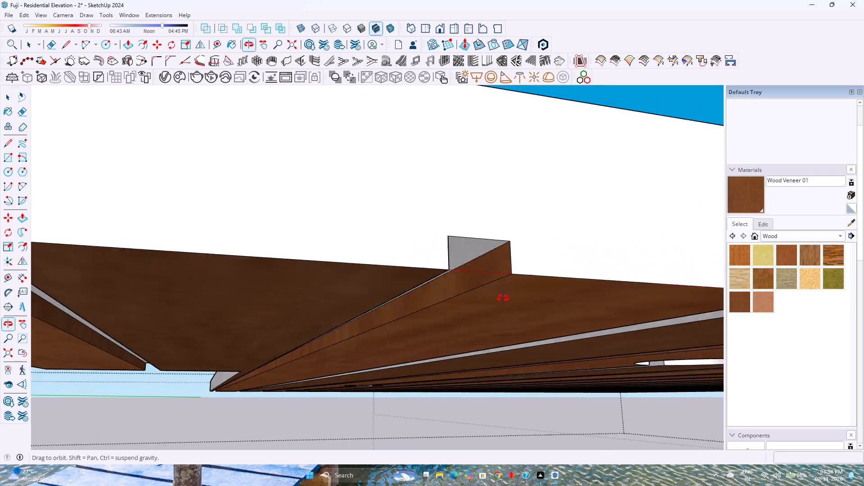
pyautogui.moveTo(503, 298); pyautogui.dragTo(570, 315, button='middle')
pyautogui.scroll(-4, 468, 315)
pyautogui.keyDown('shift'); pyautogui.moveTo(455, 313); pyautogui.dragTo(234, 303, button='middle'); pyautogui.keyUp('shift')
pyautogui.keyDown('shift'); pyautogui.middleClick(233, 303); pyautogui.keyUp('shift')
pyautogui.moveTo(333, 311); pyautogui.dragTo(279, 307, button='middle')
pyautogui.moveTo(245, 307); pyautogui.dragTo(154, 309, button='middle')
pyautogui.moveTo(150, 309); pyautogui.dragTo(136, 310, button='middle')
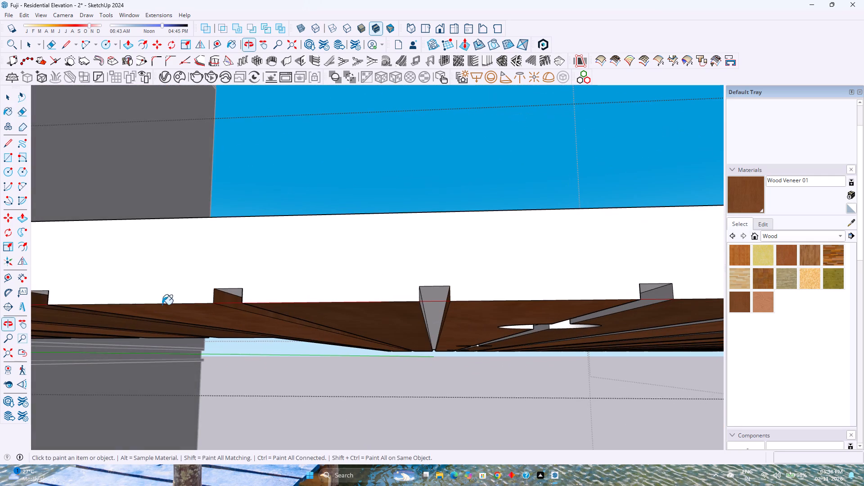
pyautogui.keyDown('shift'); pyautogui.middleClick(371, 322); pyautogui.keyUp('shift')
pyautogui.keyDown('shift'); pyautogui.moveTo(367, 319); pyautogui.dragTo(265, 306, button='middle'); pyautogui.keyUp('shift')
pyautogui.scroll(2, 320, 292)
pyautogui.click(293, 290)
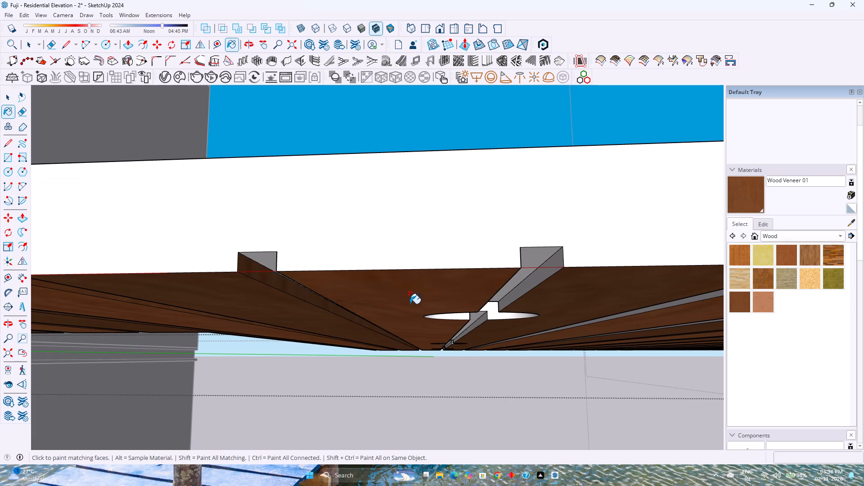
# Paint the groove sides along the next two strips past that circular opening in Wood Veneer 01.
pyautogui.keyDown('shift'); pyautogui.moveTo(244, 301); pyautogui.dragTo(195, 303, button='middle'); pyautogui.keyUp('shift')
pyautogui.scroll(-3, 312, 315)
pyautogui.keyDown('shift'); pyautogui.moveTo(414, 321); pyautogui.dragTo(400, 321, button='middle'); pyautogui.keyUp('shift')
pyautogui.keyDown('shift'); pyautogui.moveTo(385, 321); pyautogui.dragTo(209, 331, button='middle'); pyautogui.keyUp('shift')
pyautogui.keyDown('shift'); pyautogui.middleClick(209, 331); pyautogui.keyUp('shift')
pyautogui.scroll(2, 226, 326)
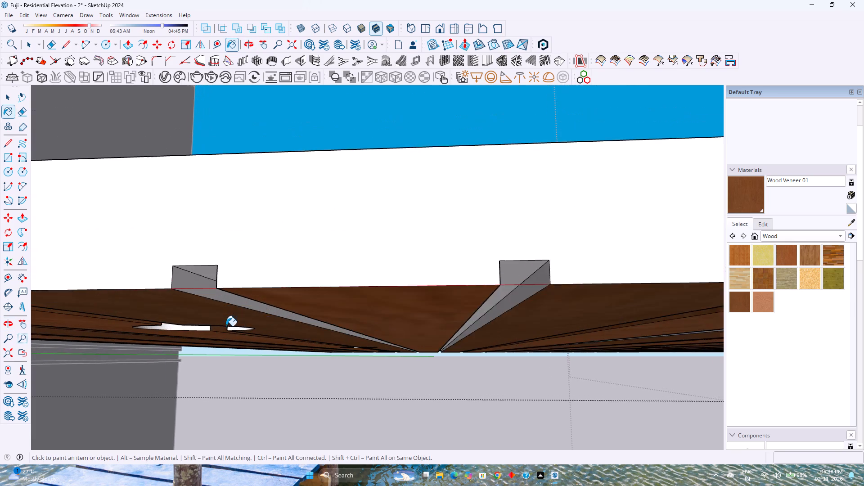
pyautogui.scroll(2, 226, 326)
pyautogui.middleClick(238, 319)
pyautogui.click(229, 288)
pyautogui.keyDown('shift'); pyautogui.moveTo(405, 330); pyautogui.dragTo(202, 331, button='middle'); pyautogui.keyUp('shift')
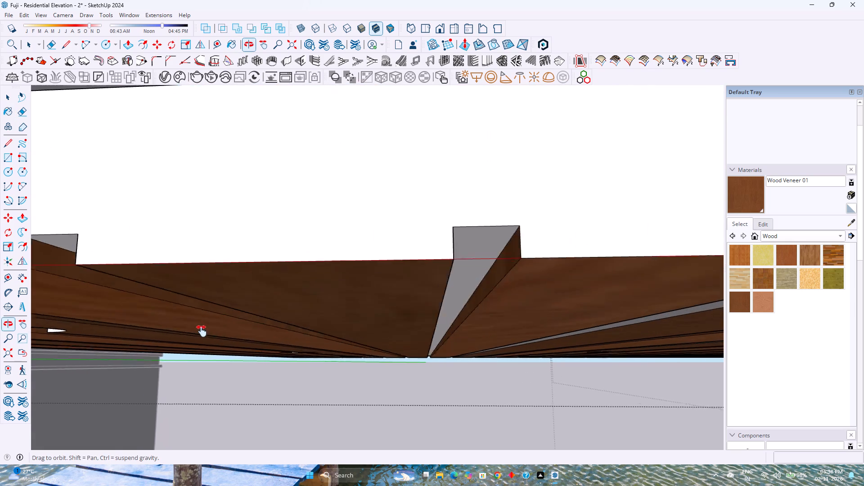
pyautogui.keyDown('shift'); pyautogui.moveTo(202, 331); pyautogui.dragTo(156, 338, button='middle'); pyautogui.keyUp('shift')
pyautogui.keyDown('shift'); pyautogui.middleClick(156, 338); pyautogui.keyUp('shift')
pyautogui.click(295, 283)
# Paint the next bare groove side, two grooves short of the following opening, in Wood Veneer 01.
pyautogui.keyDown('shift'); pyautogui.middleClick(164, 306); pyautogui.keyUp('shift')
pyautogui.keyDown('shift'); pyautogui.middleClick(161, 307); pyautogui.keyUp('shift')
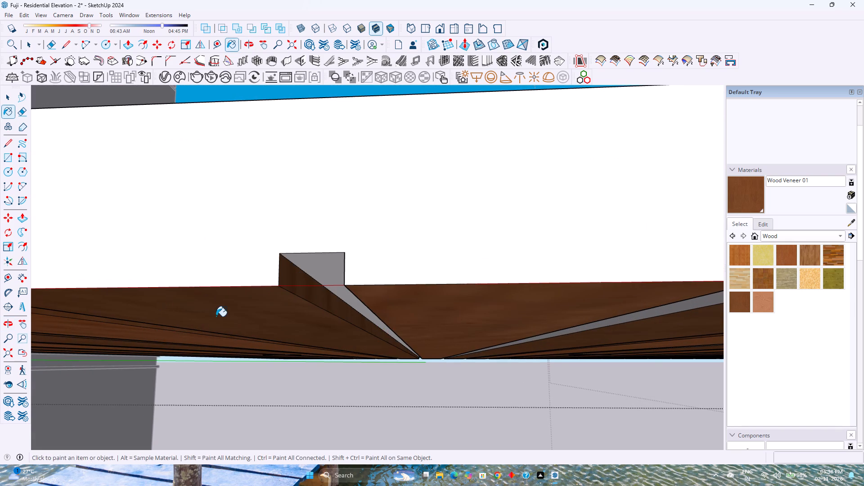
pyautogui.scroll(-4, 216, 316)
pyautogui.keyDown('shift'); pyautogui.moveTo(342, 340); pyautogui.dragTo(297, 334, button='middle'); pyautogui.keyUp('shift')
pyautogui.keyDown('shift'); pyautogui.moveTo(289, 334); pyautogui.dragTo(194, 337, button='middle'); pyautogui.keyUp('shift')
pyautogui.keyDown('shift'); pyautogui.middleClick(195, 337); pyautogui.keyUp('shift')
pyautogui.keyDown('shift'); pyautogui.middleClick(142, 329); pyautogui.keyUp('shift')
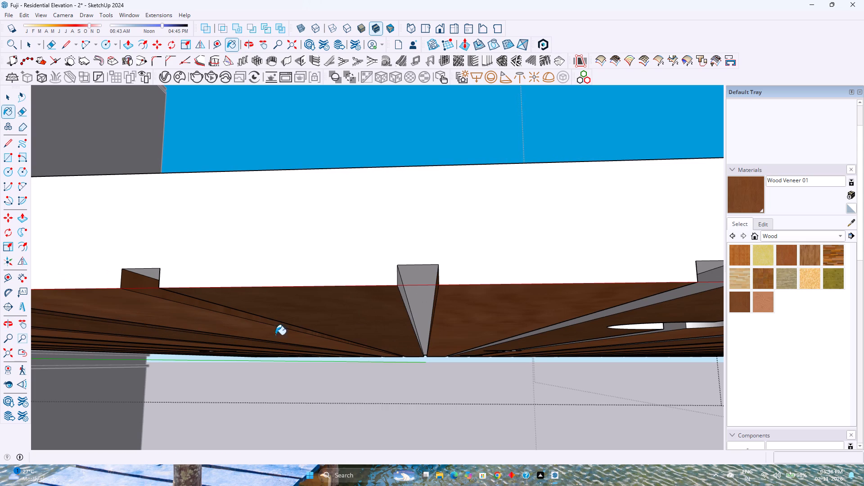
pyautogui.keyDown('shift'); pyautogui.moveTo(326, 333); pyautogui.dragTo(238, 333, button='middle'); pyautogui.keyUp('shift')
pyautogui.keyDown('shift'); pyautogui.middleClick(238, 333); pyautogui.keyUp('shift')
pyautogui.keyDown('shift'); pyautogui.scroll(-1, 238, 333); pyautogui.keyUp('shift')
pyautogui.scroll(8, 200, 298)
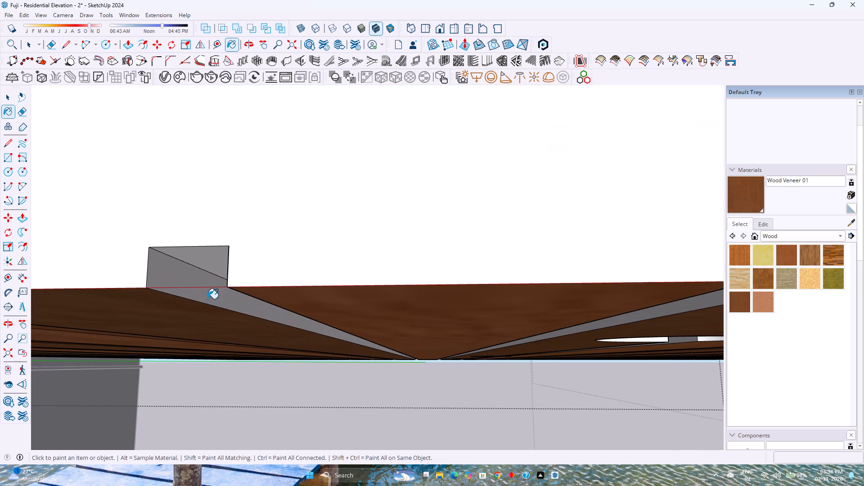
pyautogui.click(207, 299)
# Paint the groove side running from the slab's front edge to the next circular opening in Wood Veneer 01.
pyautogui.scroll(-4, 211, 301)
pyautogui.keyDown('shift'); pyautogui.moveTo(315, 344); pyautogui.dragTo(171, 344, button='middle'); pyautogui.keyUp('shift')
pyautogui.scroll(-3, 240, 328)
pyautogui.keyDown('shift'); pyautogui.moveTo(232, 336); pyautogui.dragTo(348, 324, button='middle'); pyautogui.keyUp('shift')
pyautogui.keyDown('shift'); pyautogui.moveTo(333, 324); pyautogui.dragTo(290, 328, button='middle'); pyautogui.keyUp('shift')
pyautogui.keyDown('shift'); pyautogui.moveTo(278, 330); pyautogui.dragTo(201, 336, button='middle'); pyautogui.keyUp('shift')
pyautogui.keyDown('shift'); pyautogui.middleClick(201, 336); pyautogui.keyUp('shift')
pyautogui.scroll(3, 302, 320)
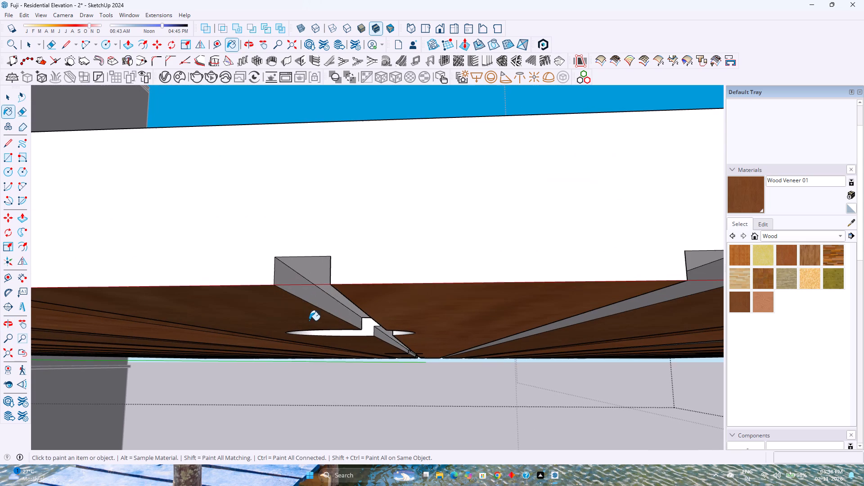
pyautogui.click(322, 303)
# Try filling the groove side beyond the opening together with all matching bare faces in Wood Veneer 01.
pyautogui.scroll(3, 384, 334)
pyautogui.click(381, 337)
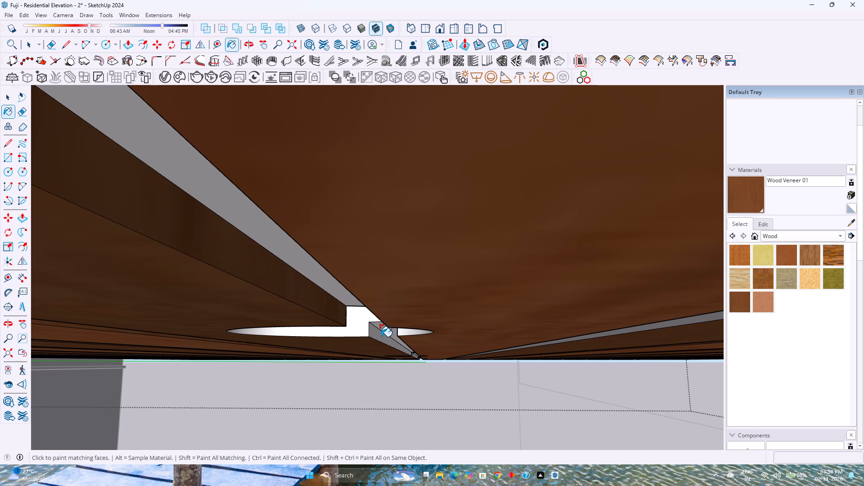
# Examine the grooves, circular openings and slab edge of the whole ceiling from below after the matching fill.
pyautogui.keyDown('shift'); pyautogui.moveTo(387, 358); pyautogui.dragTo(381, 321, button='middle'); pyautogui.keyUp('shift')
pyautogui.keyDown('shift'); pyautogui.middleClick(381, 319); pyautogui.keyUp('shift')
pyautogui.scroll(-4, 386, 319)
pyautogui.scroll(4, 386, 321)
pyautogui.scroll(-3, 386, 321)
pyautogui.scroll(3, 386, 321)
pyautogui.scroll(-2, 386, 322)
pyautogui.scroll(2, 386, 322)
pyautogui.scroll(-3, 386, 322)
pyautogui.moveTo(341, 331); pyautogui.dragTo(341, 313, button='middle')
pyautogui.moveTo(341, 310); pyautogui.dragTo(348, 286, button='middle')
pyautogui.scroll(-5, 353, 284)
pyautogui.moveTo(337, 338); pyautogui.dragTo(338, 298, button='middle')
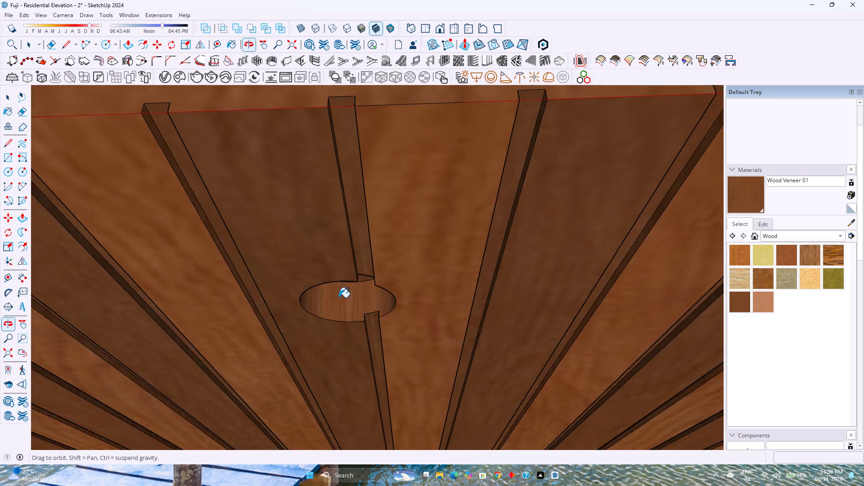
pyautogui.scroll(-10, 339, 296)
pyautogui.moveTo(341, 323); pyautogui.dragTo(344, 299, button='middle')
pyautogui.scroll(-5, 350, 293)
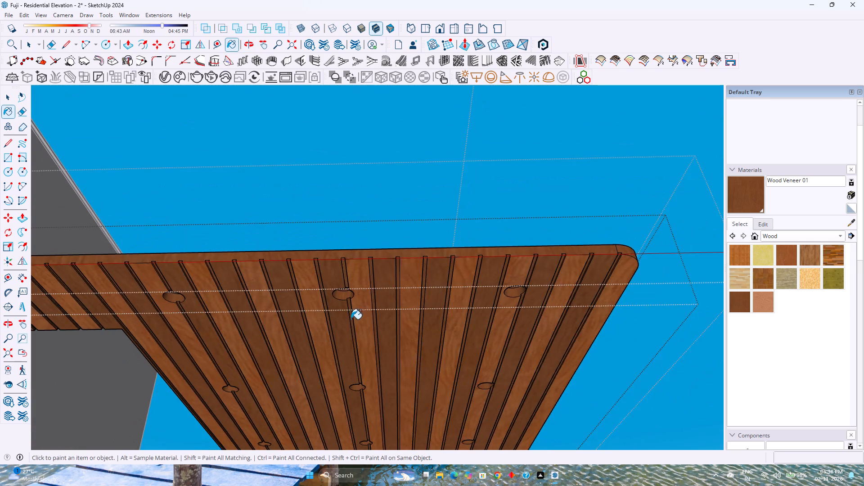
pyautogui.moveTo(351, 319); pyautogui.dragTo(358, 294, button='middle')
pyautogui.scroll(-2, 361, 293)
pyautogui.scroll(8, 361, 303)
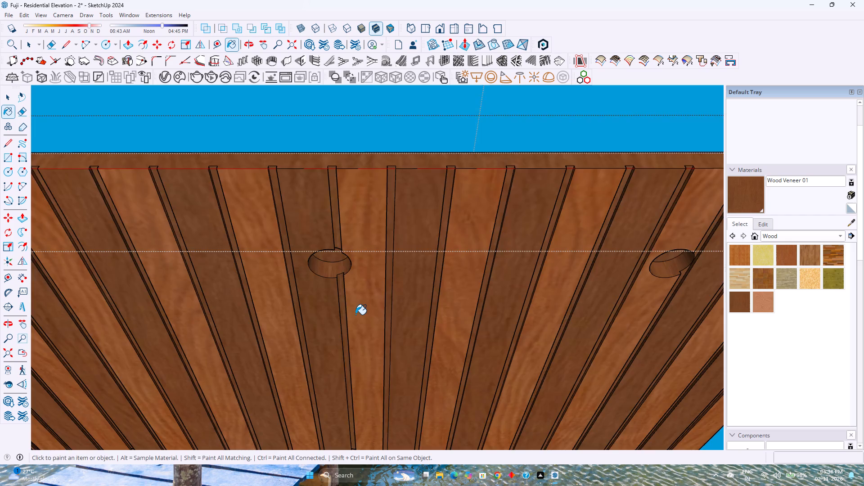
pyautogui.scroll(-4, 355, 315)
pyautogui.scroll(1, 355, 315)
pyautogui.moveTo(342, 321); pyautogui.dragTo(336, 324, button='middle')
pyautogui.moveTo(333, 325); pyautogui.dragTo(345, 368, button='middle')
pyautogui.moveTo(344, 365); pyautogui.dragTo(341, 356, button='middle')
pyautogui.middleClick(341, 356)
pyautogui.middleClick(341, 356)
pyautogui.middleClick(341, 356)
pyautogui.scroll(-8, 341, 355)
pyautogui.scroll(9, 340, 351)
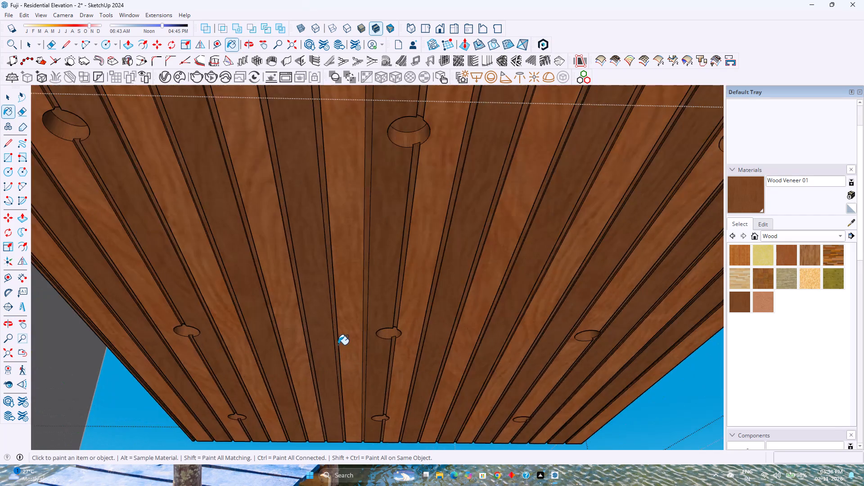
pyautogui.scroll(-4, 338, 344)
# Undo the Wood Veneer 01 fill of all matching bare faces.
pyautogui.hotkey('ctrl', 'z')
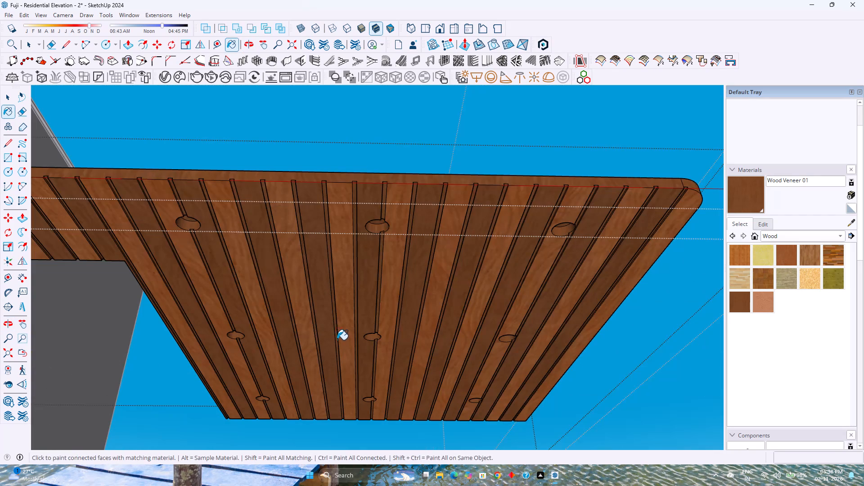
# Paint the same groove's side between its first, second and third circular openings in Wood Veneer 01.
pyautogui.scroll(4, 413, 252)
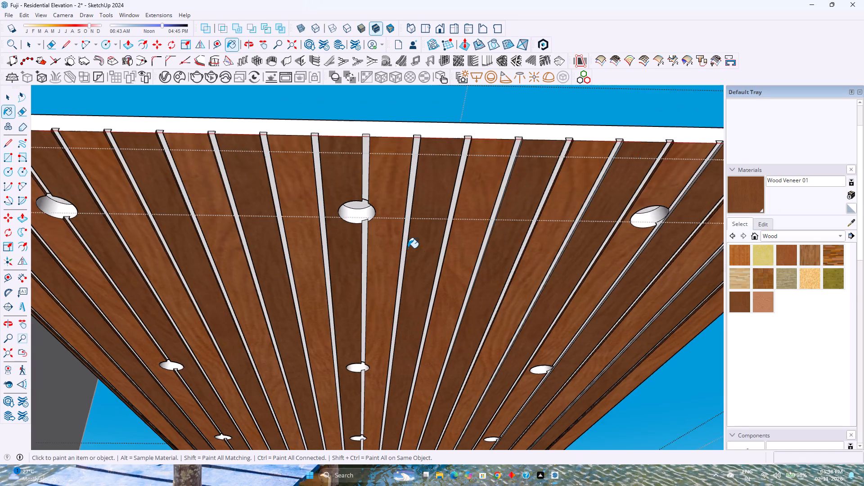
pyautogui.scroll(2, 398, 246)
pyautogui.moveTo(391, 244); pyautogui.dragTo(351, 304, button='middle')
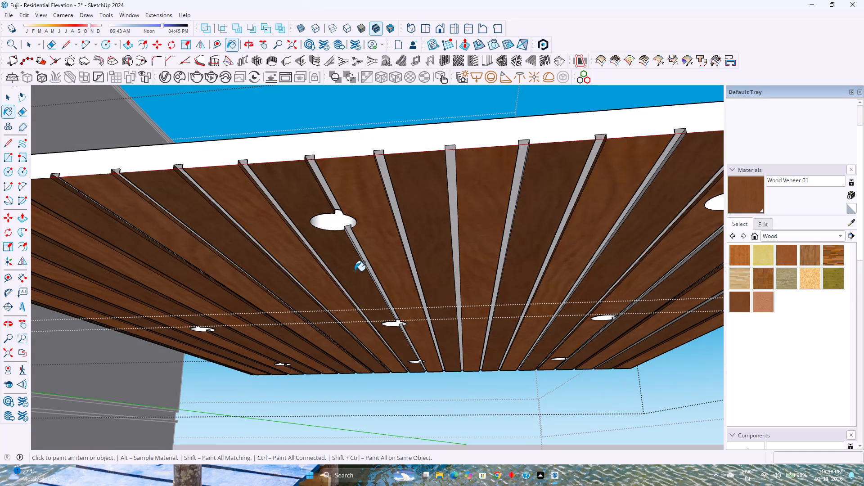
pyautogui.scroll(18, 354, 247)
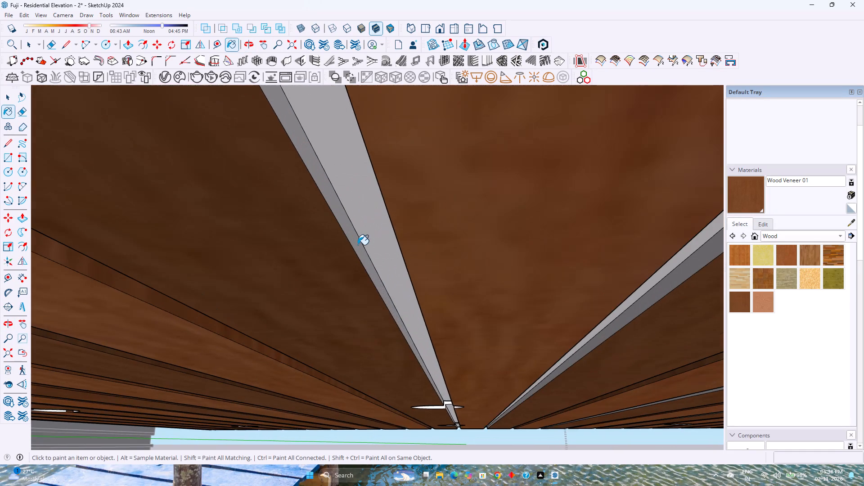
pyautogui.click(356, 244)
pyautogui.scroll(-7, 371, 288)
pyautogui.scroll(6, 437, 404)
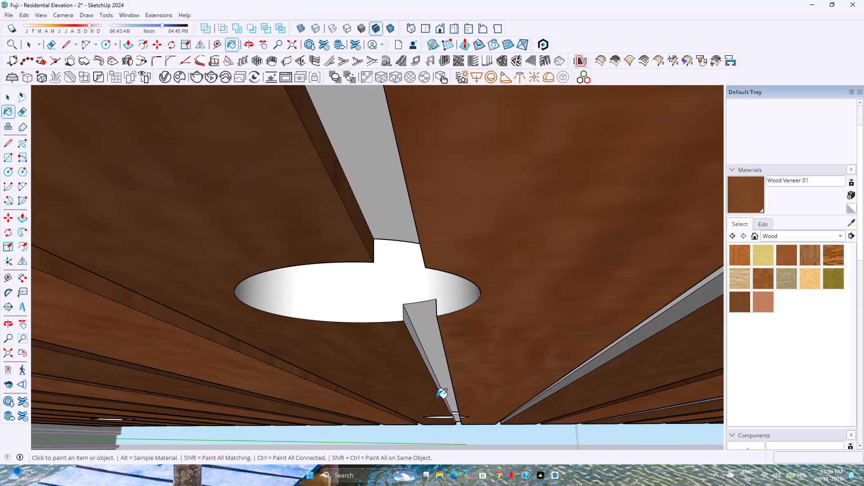
pyautogui.scroll(3, 436, 398)
pyautogui.click(410, 326)
# Paint the last section of that groove's side, from the final opening to the slab edge, in Wood Veneer 01.
pyautogui.scroll(-7, 409, 326)
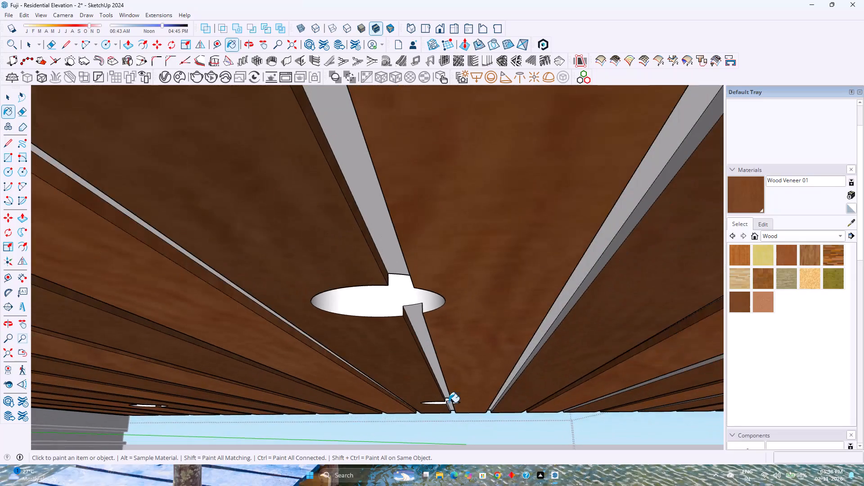
pyautogui.scroll(4, 453, 410)
pyautogui.moveTo(453, 410); pyautogui.dragTo(435, 340, button='middle')
pyautogui.middleClick(435, 340)
pyautogui.scroll(6, 444, 362)
pyautogui.moveTo(435, 350); pyautogui.dragTo(391, 374, button='middle')
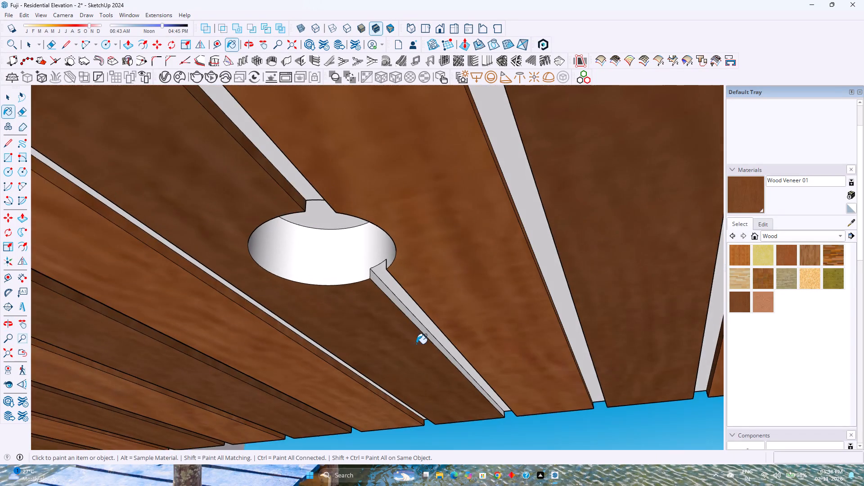
pyautogui.scroll(2, 421, 336)
pyautogui.click(418, 326)
pyautogui.scroll(4, 417, 325)
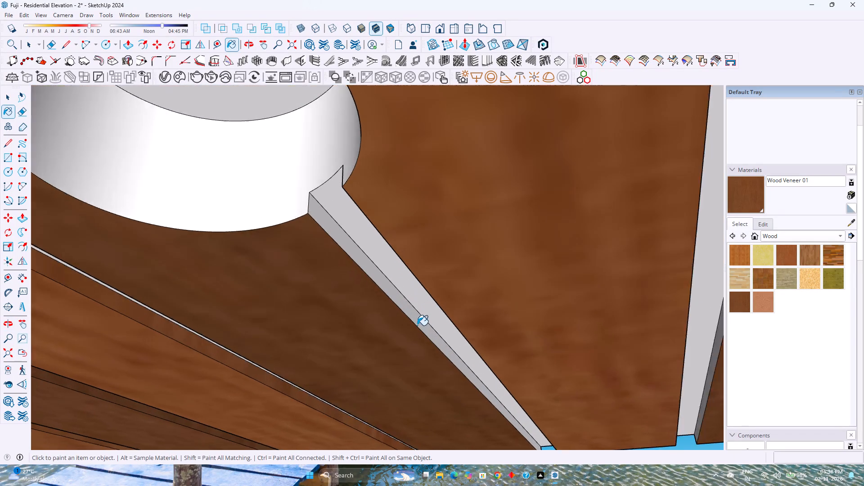
pyautogui.scroll(-3, 417, 325)
pyautogui.scroll(3, 417, 325)
pyautogui.scroll(-3, 417, 325)
pyautogui.scroll(3, 417, 325)
pyautogui.scroll(-3, 417, 325)
pyautogui.scroll(6, 417, 325)
pyautogui.click(415, 319)
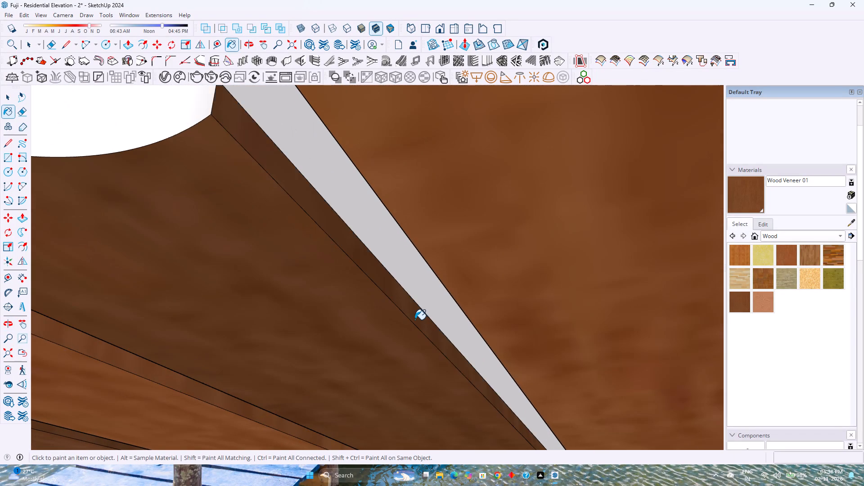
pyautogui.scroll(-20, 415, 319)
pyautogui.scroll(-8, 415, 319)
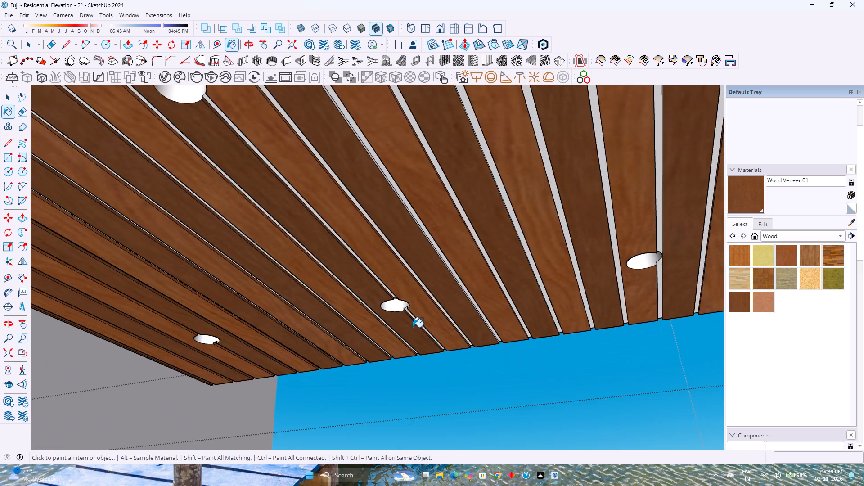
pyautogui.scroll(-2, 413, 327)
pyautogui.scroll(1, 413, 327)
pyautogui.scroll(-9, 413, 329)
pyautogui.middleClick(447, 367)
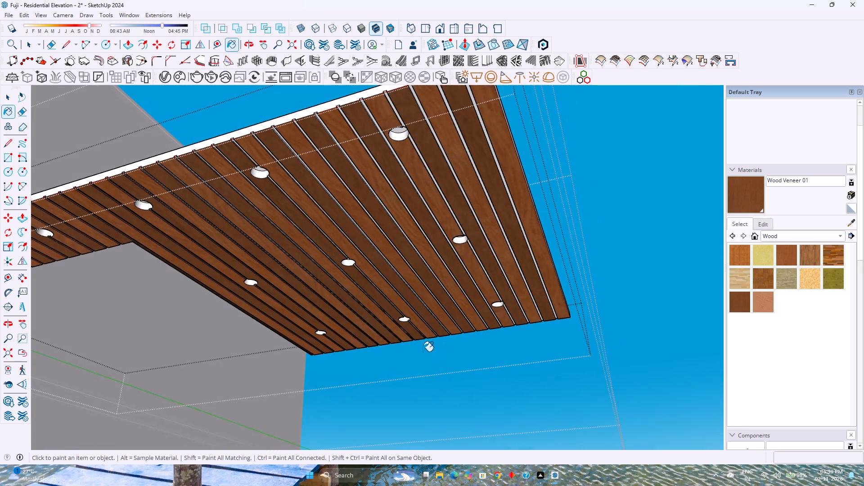
# Examine the grooves and circular openings across the whole balcony-slab ceiling from below and from the slab's outer corner.
pyautogui.moveTo(420, 348); pyautogui.dragTo(458, 368, button='middle')
pyautogui.middleClick(423, 328)
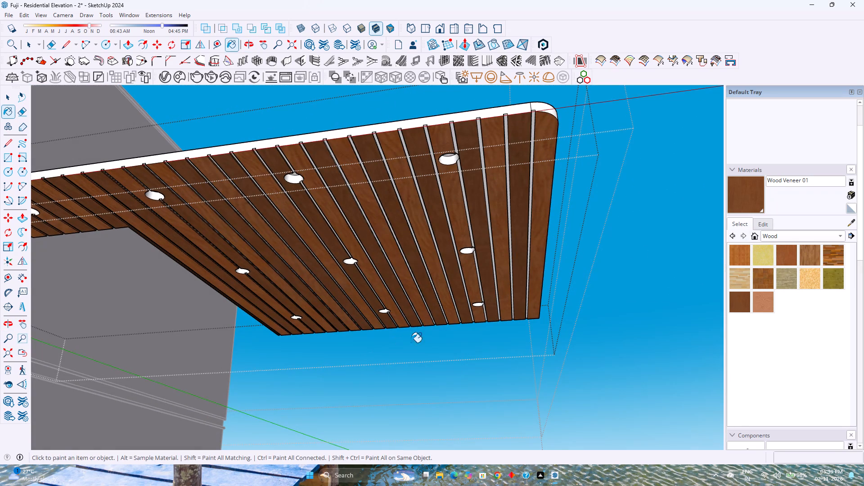
pyautogui.moveTo(397, 375); pyautogui.dragTo(395, 381, button='middle')
pyautogui.scroll(-8, 382, 360)
pyautogui.moveTo(378, 352); pyautogui.dragTo(307, 385, button='middle')
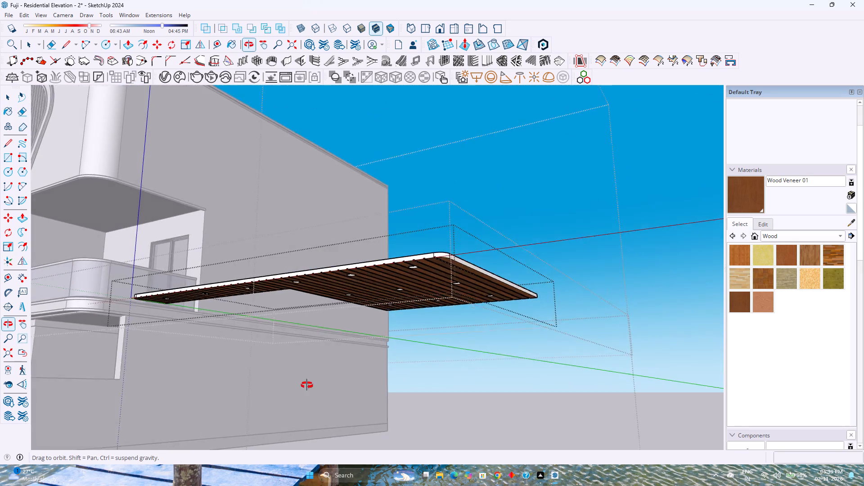
pyautogui.moveTo(307, 385); pyautogui.dragTo(452, 350, button='middle')
pyautogui.moveTo(517, 368); pyautogui.dragTo(504, 364, button='middle')
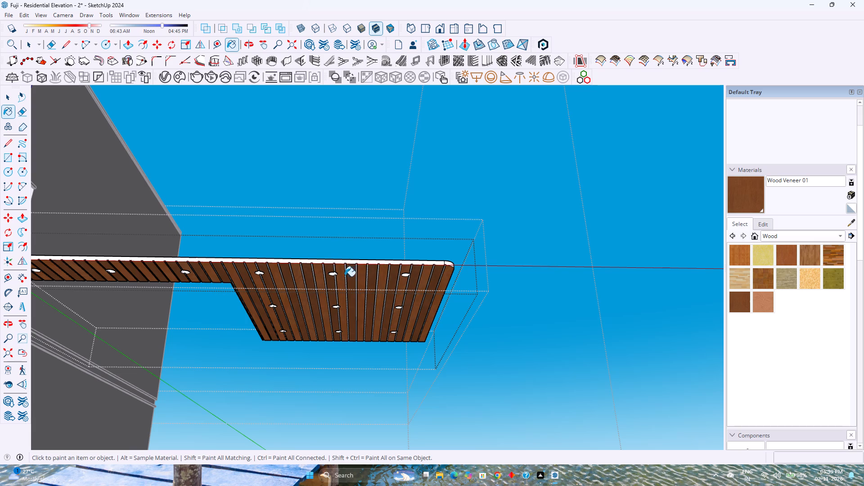
# Paint the matching sides of two bare grooves on the way to the slab's rounded corner in Wood Veneer 01.
pyautogui.scroll(18, 349, 289)
pyautogui.moveTo(328, 339); pyautogui.dragTo(281, 331, button='middle')
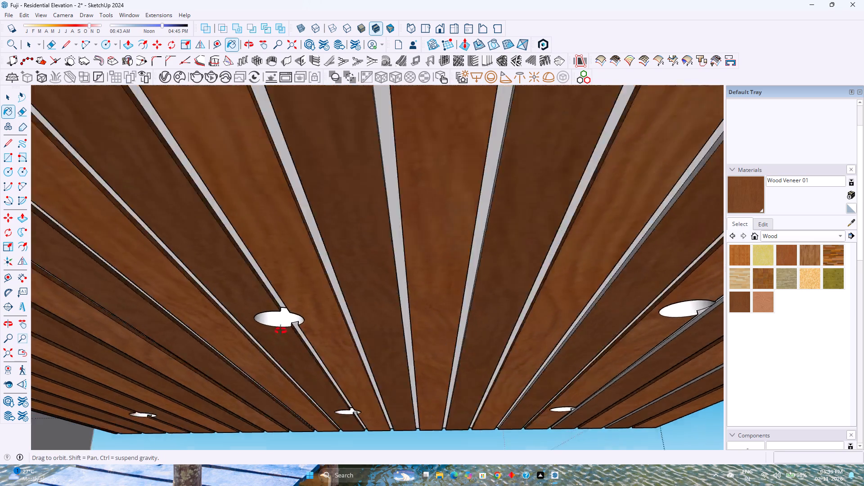
pyautogui.moveTo(281, 331); pyautogui.dragTo(258, 355, button='middle')
pyautogui.middleClick(258, 355)
pyautogui.scroll(-4, 249, 338)
pyautogui.scroll(4, 254, 337)
pyautogui.scroll(3, 328, 334)
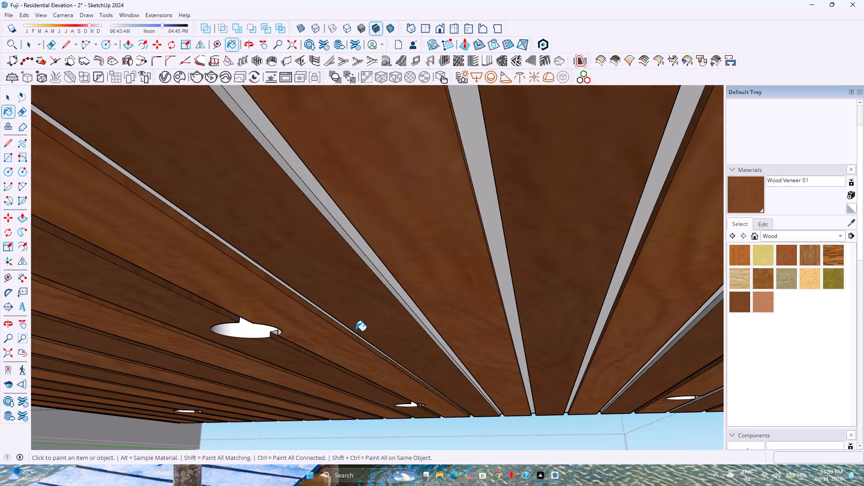
pyautogui.scroll(3, 374, 322)
pyautogui.scroll(1, 407, 288)
pyautogui.click(407, 285)
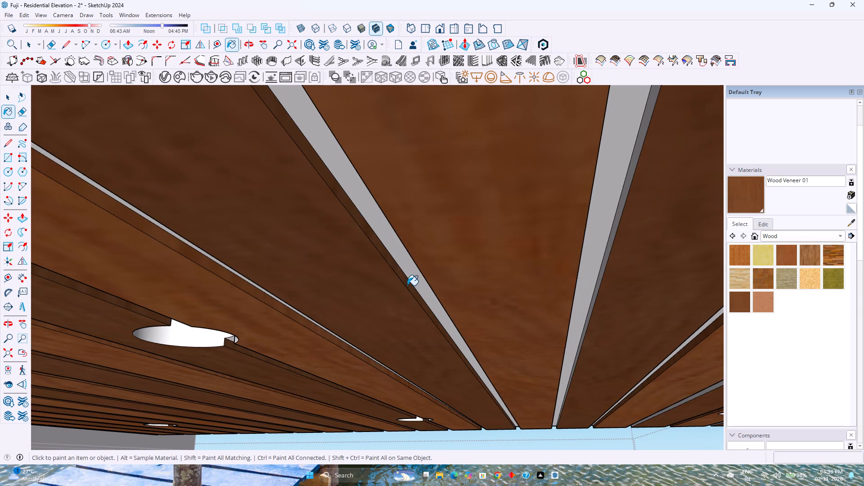
pyautogui.scroll(-6, 397, 293)
pyautogui.moveTo(502, 303); pyautogui.dragTo(439, 338, button='middle')
pyautogui.scroll(3, 541, 279)
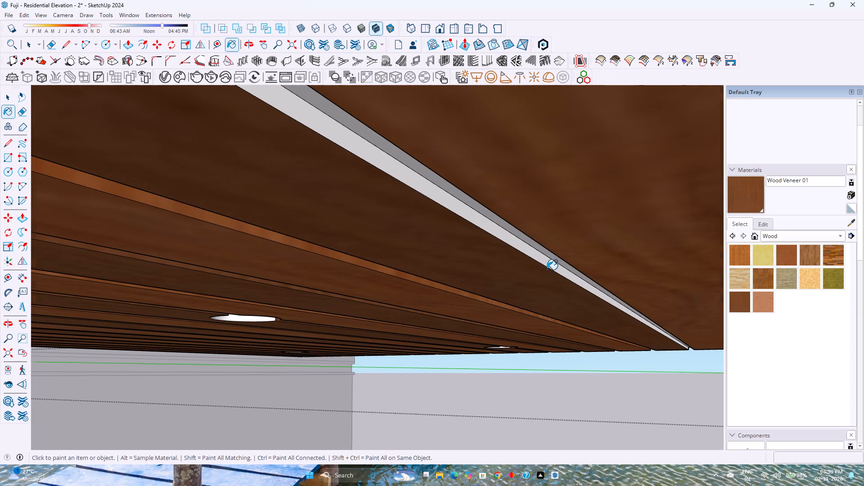
pyautogui.click(546, 262)
# Paint the same-facing bare sides of two further grooves toward the slab's rounded corner in Wood Veneer 01.
pyautogui.scroll(-5, 510, 283)
pyautogui.scroll(-5, 600, 268)
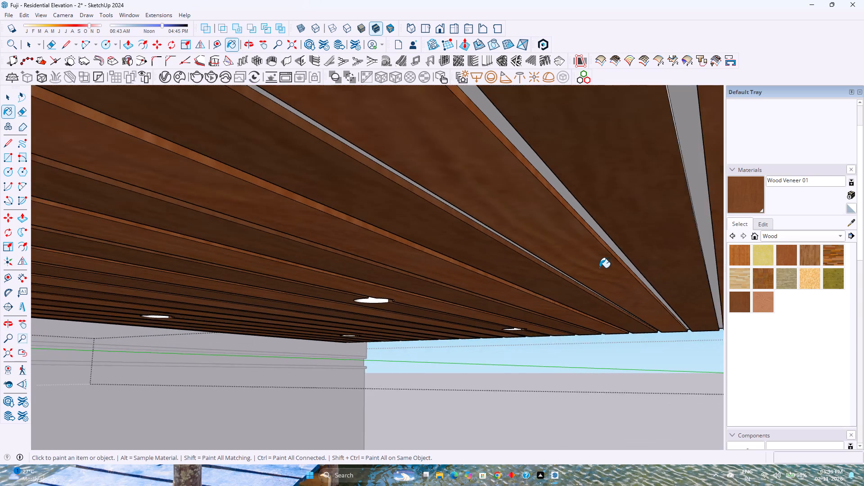
pyautogui.scroll(-3, 599, 268)
pyautogui.moveTo(611, 270); pyautogui.dragTo(572, 288, button='middle')
pyautogui.scroll(6, 597, 257)
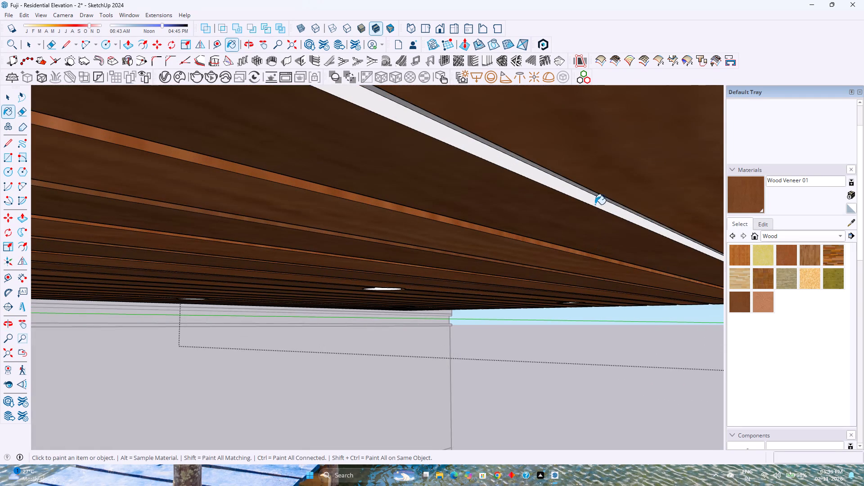
pyautogui.click(595, 204)
pyautogui.scroll(-5, 540, 259)
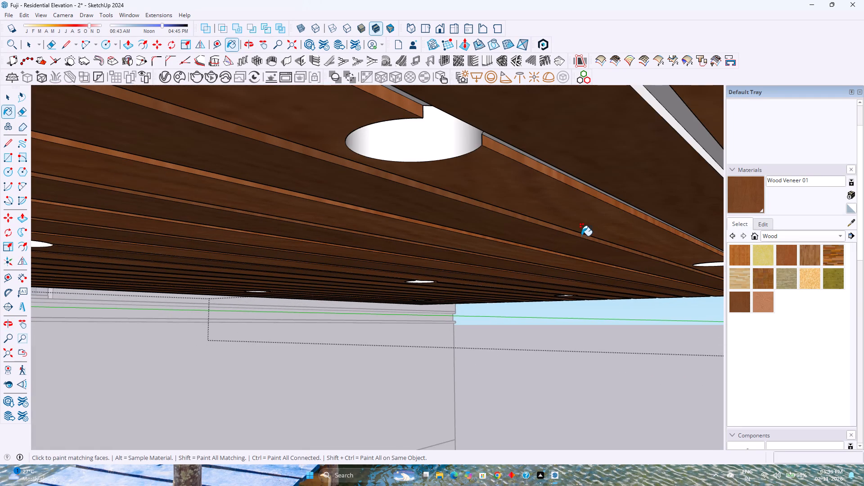
pyautogui.keyDown('shift'); pyautogui.moveTo(582, 238); pyautogui.dragTo(506, 319, button='middle'); pyautogui.keyUp('shift')
pyautogui.keyDown('shift'); pyautogui.middleClick(506, 319); pyautogui.keyUp('shift')
pyautogui.moveTo(498, 302); pyautogui.dragTo(539, 267, button='middle')
pyautogui.moveTo(512, 279); pyautogui.dragTo(541, 262, button='middle')
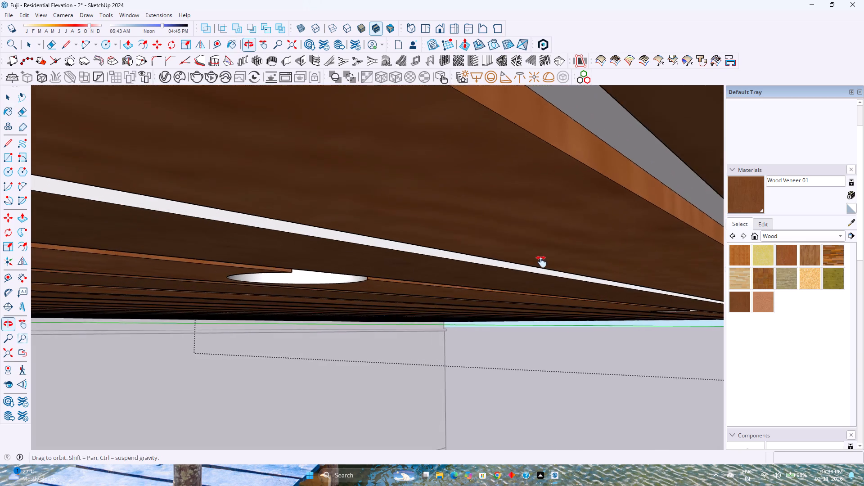
pyautogui.moveTo(541, 262); pyautogui.dragTo(572, 255, button='middle')
pyautogui.keyDown('shift'); pyautogui.middleClick(574, 255); pyautogui.keyUp('shift')
pyautogui.keyDown('shift'); pyautogui.middleClick(581, 254); pyautogui.keyUp('shift')
pyautogui.scroll(5, 539, 255)
pyautogui.click(533, 256)
# Paint the bare side of the groove that ends at the slab's rounded corner in Wood Veneer 01.
pyautogui.scroll(-6, 521, 267)
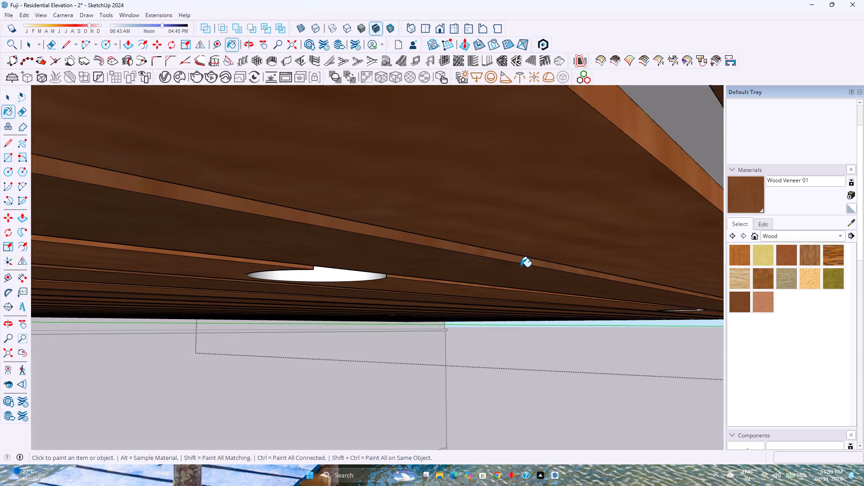
pyautogui.scroll(-1, 521, 267)
pyautogui.keyDown('shift'); pyautogui.moveTo(525, 266); pyautogui.dragTo(520, 305, button='middle'); pyautogui.keyUp('shift')
pyautogui.keyDown('shift'); pyautogui.middleClick(538, 290); pyautogui.keyUp('shift')
pyautogui.scroll(-8, 556, 279)
pyautogui.keyDown('shift'); pyautogui.moveTo(570, 281); pyautogui.dragTo(421, 283, button='middle'); pyautogui.keyUp('shift')
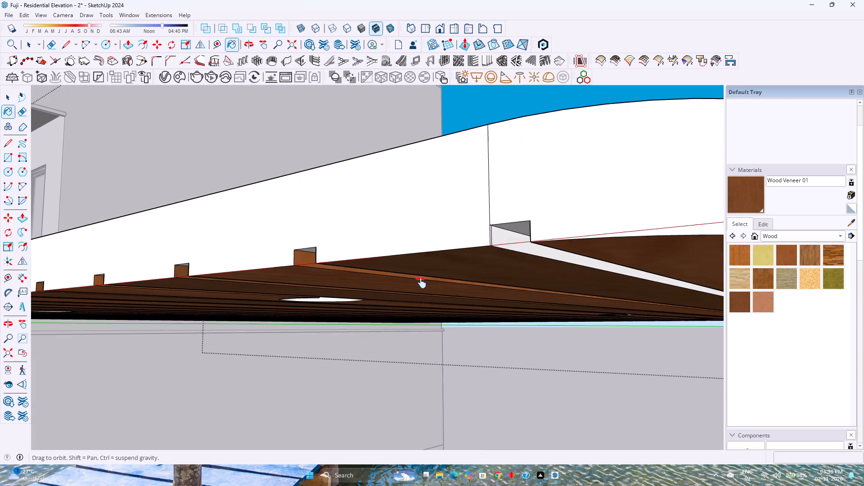
pyautogui.keyDown('shift'); pyautogui.moveTo(421, 283); pyautogui.dragTo(420, 284, button='middle'); pyautogui.keyUp('shift')
pyautogui.click(498, 246)
# Paint the bare opposite side of a groove near the slab's end and of the nearby opening groove's first section in Wood Veneer 01.
pyautogui.scroll(-3, 515, 275)
pyautogui.moveTo(524, 304); pyautogui.dragTo(554, 233, button='middle')
pyautogui.middleClick(556, 232)
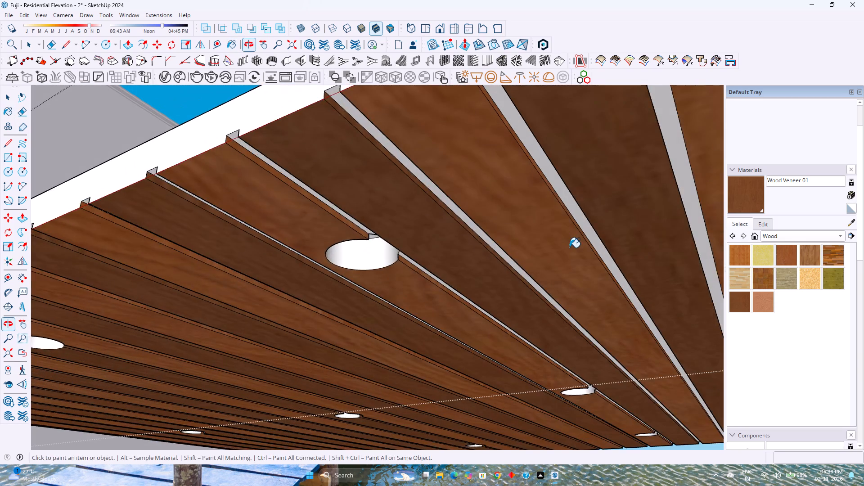
pyautogui.scroll(-4, 569, 247)
pyautogui.keyDown('shift'); pyautogui.moveTo(585, 279); pyautogui.dragTo(490, 297, button='middle'); pyautogui.keyUp('shift')
pyautogui.moveTo(487, 297); pyautogui.dragTo(657, 339, button='middle')
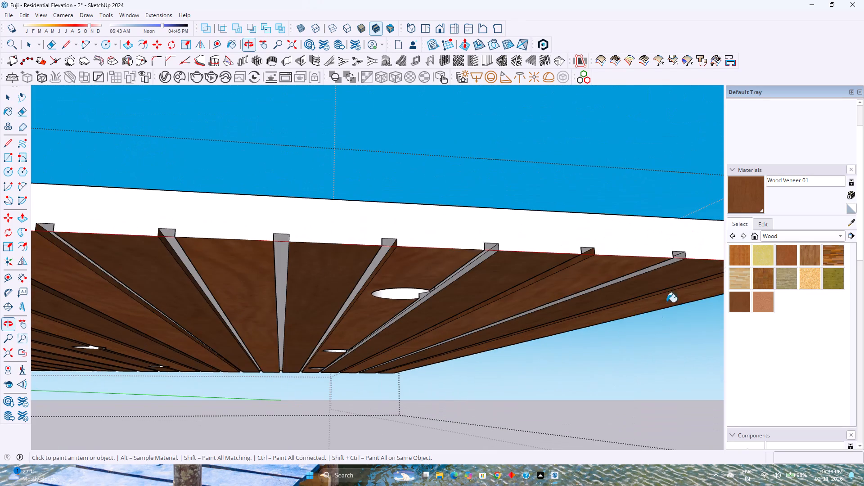
pyautogui.scroll(7, 667, 257)
pyautogui.moveTo(675, 271); pyautogui.dragTo(698, 243, button='middle')
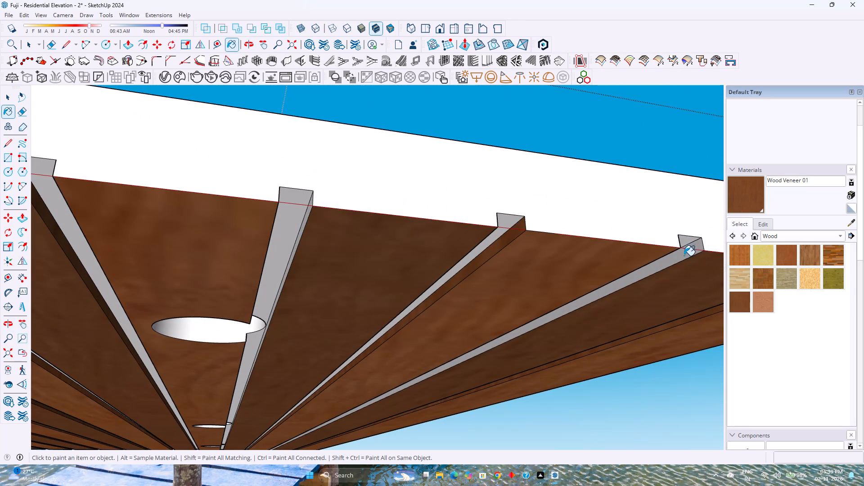
pyautogui.click(684, 256)
pyautogui.keyDown('shift'); pyautogui.moveTo(396, 276); pyautogui.dragTo(527, 298, button='middle'); pyautogui.keyUp('shift')
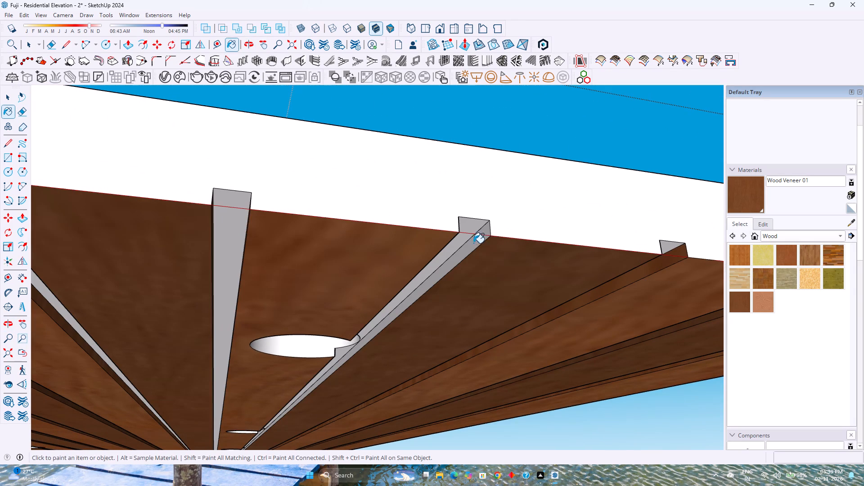
pyautogui.click(471, 241)
# Continue along the slab's white edge, painting two more bare opposite groove sides in Wood Veneer 01.
pyautogui.keyDown('shift'); pyautogui.moveTo(396, 297); pyautogui.dragTo(598, 306, button='middle'); pyautogui.keyUp('shift')
pyautogui.keyDown('shift'); pyautogui.middleClick(598, 306); pyautogui.keyUp('shift')
pyautogui.keyDown('shift'); pyautogui.moveTo(399, 277); pyautogui.dragTo(579, 319, button='middle'); pyautogui.keyUp('shift')
pyautogui.click(505, 269)
pyautogui.keyDown('shift'); pyautogui.moveTo(452, 301); pyautogui.dragTo(602, 315, button='middle'); pyautogui.keyUp('shift')
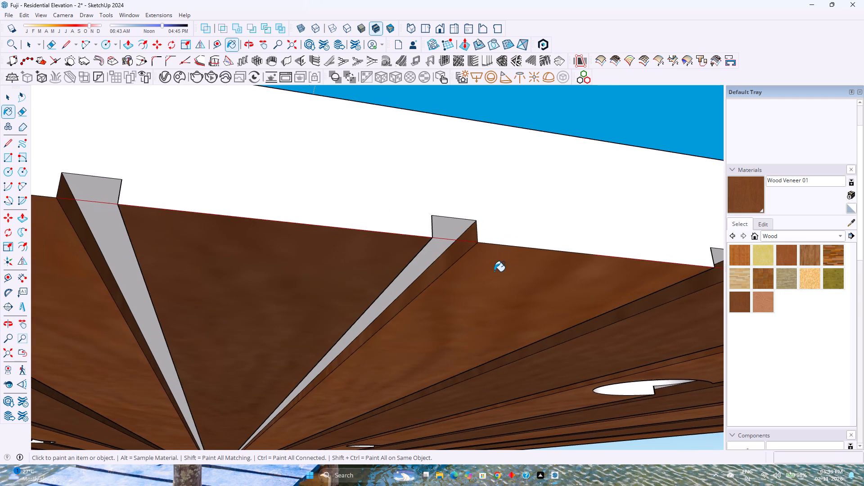
pyautogui.scroll(-3, 430, 296)
pyautogui.keyDown('shift'); pyautogui.moveTo(369, 309); pyautogui.dragTo(570, 345, button='middle'); pyautogui.keyUp('shift')
pyautogui.click(473, 300)
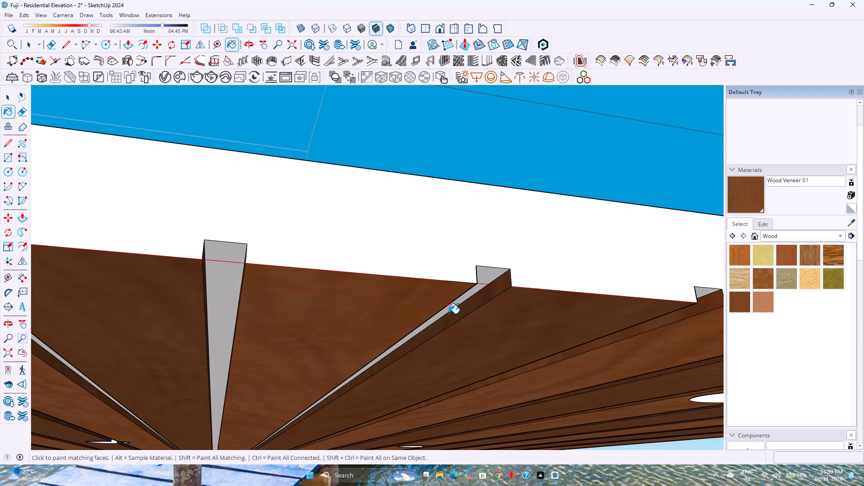
# Paint the bare opposite sides of the next two grooves along the slab's white edge in Wood Veneer 01.
pyautogui.keyDown('shift'); pyautogui.moveTo(409, 326); pyautogui.dragTo(654, 337, button='middle'); pyautogui.keyUp('shift')
pyautogui.keyDown('shift'); pyautogui.middleClick(654, 337); pyautogui.keyUp('shift')
pyautogui.scroll(-1, 457, 324)
pyautogui.keyDown('shift'); pyautogui.moveTo(367, 327); pyautogui.dragTo(458, 339, button='middle'); pyautogui.keyUp('shift')
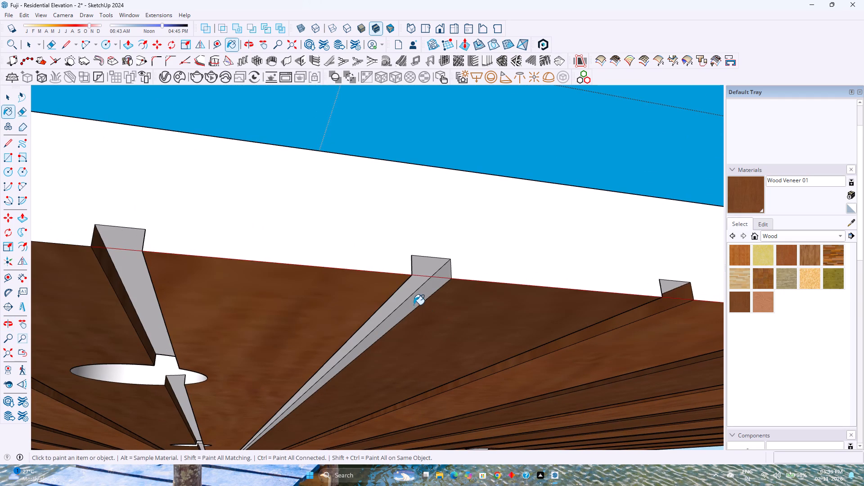
pyautogui.click(414, 305)
pyautogui.keyDown('shift'); pyautogui.moveTo(383, 324); pyautogui.dragTo(631, 335, button='middle'); pyautogui.keyUp('shift')
pyautogui.scroll(-4, 435, 307)
pyautogui.keyDown('shift'); pyautogui.moveTo(360, 319); pyautogui.dragTo(509, 335, button='middle'); pyautogui.keyUp('shift')
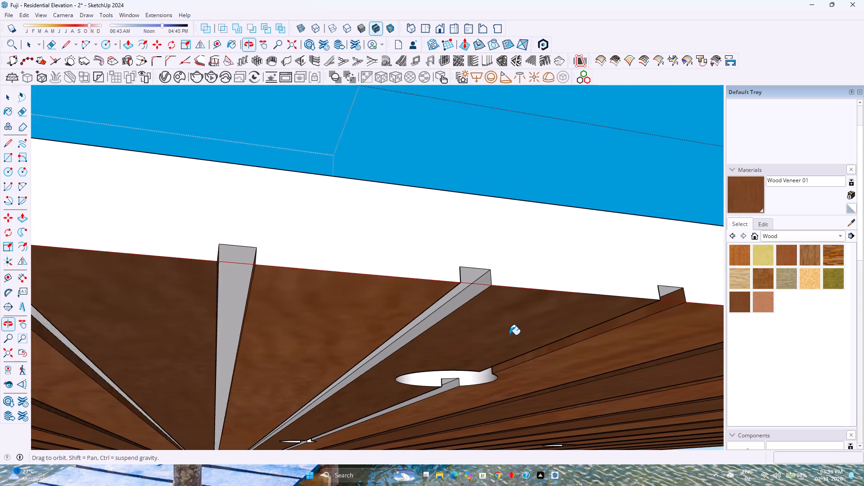
pyautogui.keyDown('shift'); pyautogui.moveTo(509, 335); pyautogui.dragTo(509, 335, button='middle'); pyautogui.keyUp('shift')
pyautogui.keyDown('shift'); pyautogui.scroll(1, 507, 333); pyautogui.keyUp('shift')
pyautogui.click(456, 299)
# Paint two further bare opposite groove sides along the slab's white edge in Wood Veneer 01.
pyautogui.keyDown('shift'); pyautogui.moveTo(413, 318); pyautogui.dragTo(659, 330, button='middle'); pyautogui.keyUp('shift')
pyautogui.keyDown('shift'); pyautogui.moveTo(347, 322); pyautogui.dragTo(468, 338, button='middle'); pyautogui.keyUp('shift')
pyautogui.click(427, 295)
pyautogui.keyDown('shift'); pyautogui.middleClick(377, 310); pyautogui.keyUp('shift')
pyautogui.keyDown('shift'); pyautogui.middleClick(380, 311); pyautogui.keyUp('shift')
pyautogui.keyDown('shift'); pyautogui.middleClick(575, 330); pyautogui.keyUp('shift')
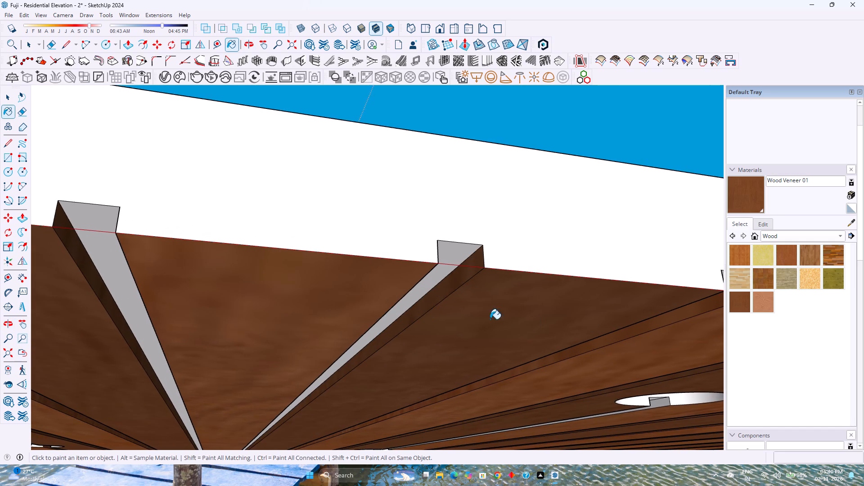
pyautogui.scroll(-9, 452, 316)
pyautogui.keyDown('shift'); pyautogui.moveTo(313, 319); pyautogui.dragTo(455, 333, button='middle'); pyautogui.keyUp('shift')
pyautogui.keyDown('shift'); pyautogui.moveTo(466, 333); pyautogui.dragTo(532, 337, button='middle'); pyautogui.keyUp('shift')
pyautogui.scroll(4, 401, 319)
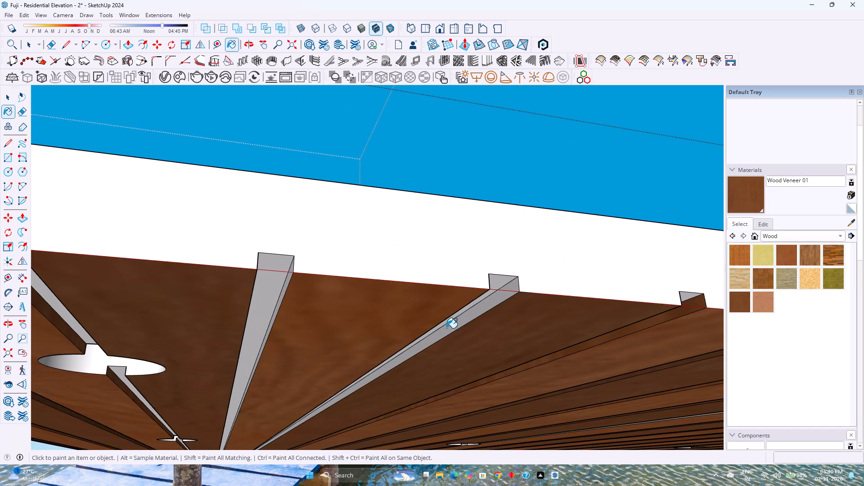
pyautogui.click(455, 325)
# Paint the next groove's bare side, bordering the cherry strip, in Wood Cherry Original.
pyautogui.keyDown('shift'); pyautogui.moveTo(395, 330); pyautogui.dragTo(571, 344, button='middle'); pyautogui.keyUp('shift')
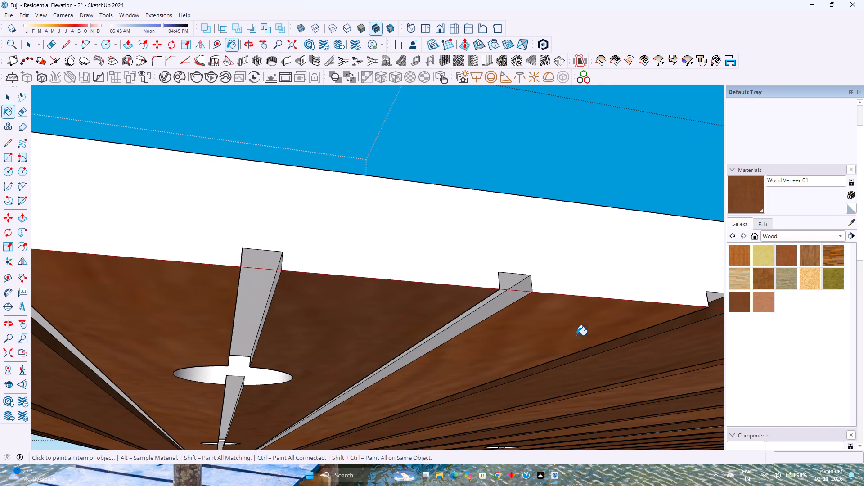
pyautogui.click(780, 262)
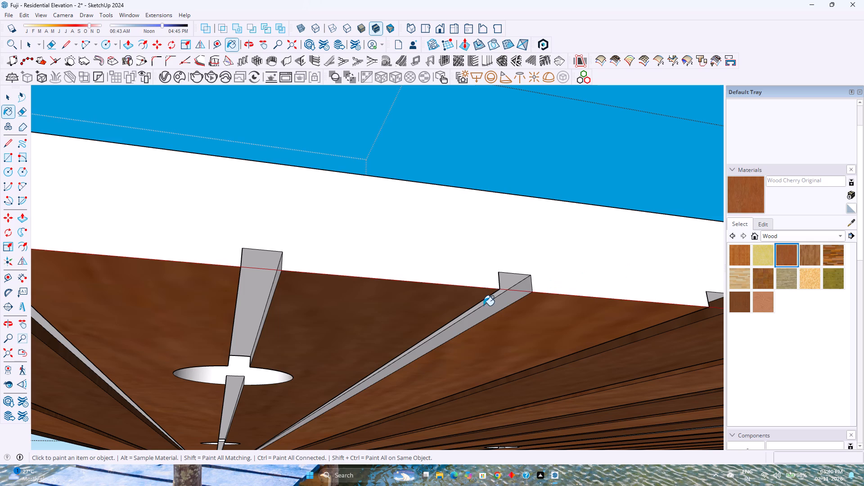
pyautogui.click(484, 309)
# Paint the next opening groove's side in Wood Veneer 01, both before and just beyond its first circular opening.
pyautogui.click(738, 299)
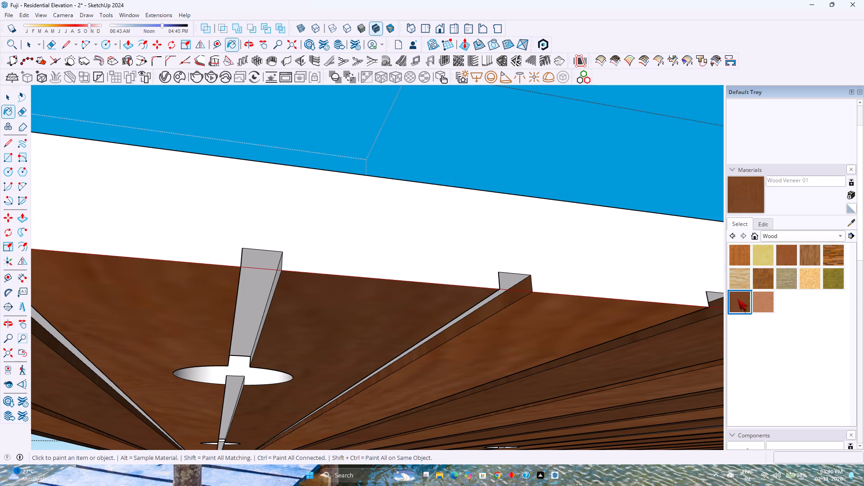
pyautogui.keyDown('shift'); pyautogui.moveTo(352, 298); pyautogui.dragTo(534, 296, button='middle'); pyautogui.keyUp('shift')
pyautogui.click(462, 277)
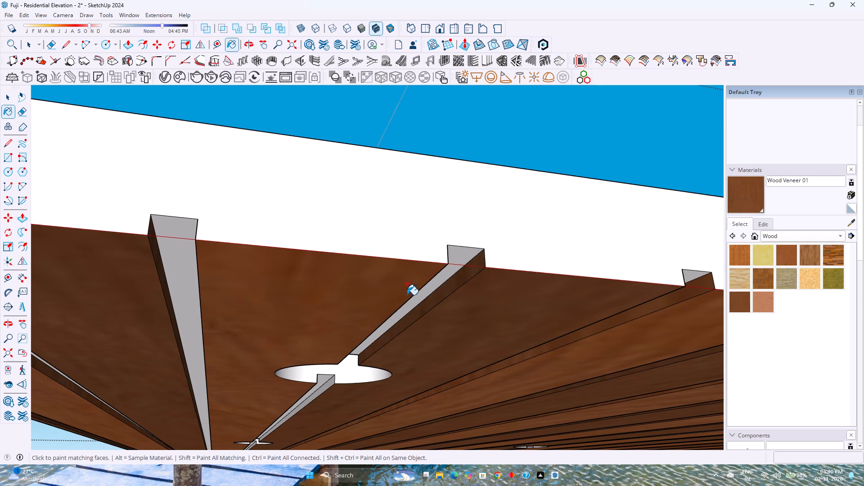
pyautogui.keyDown('shift'); pyautogui.moveTo(406, 299); pyautogui.dragTo(636, 310, button='middle'); pyautogui.keyUp('shift')
pyautogui.keyDown('shift'); pyautogui.middleClick(637, 310); pyautogui.keyUp('shift')
pyautogui.scroll(-1, 431, 319)
pyautogui.scroll(3, 439, 391)
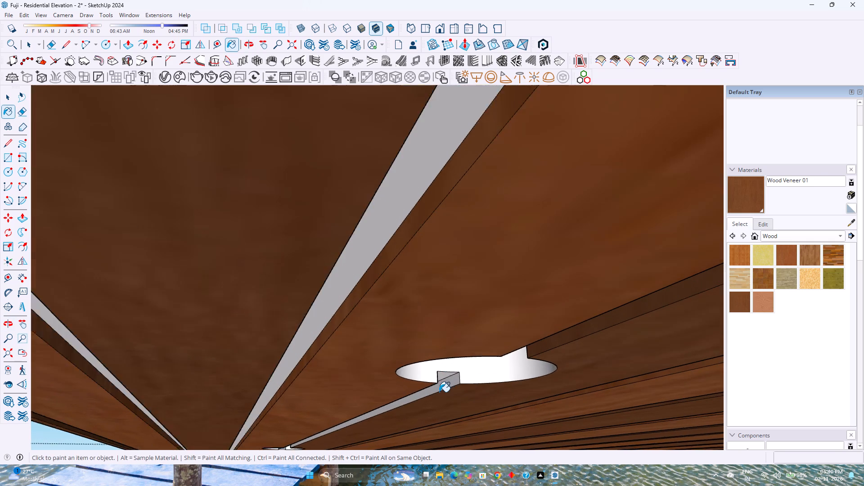
pyautogui.scroll(1, 439, 392)
pyautogui.click(446, 384)
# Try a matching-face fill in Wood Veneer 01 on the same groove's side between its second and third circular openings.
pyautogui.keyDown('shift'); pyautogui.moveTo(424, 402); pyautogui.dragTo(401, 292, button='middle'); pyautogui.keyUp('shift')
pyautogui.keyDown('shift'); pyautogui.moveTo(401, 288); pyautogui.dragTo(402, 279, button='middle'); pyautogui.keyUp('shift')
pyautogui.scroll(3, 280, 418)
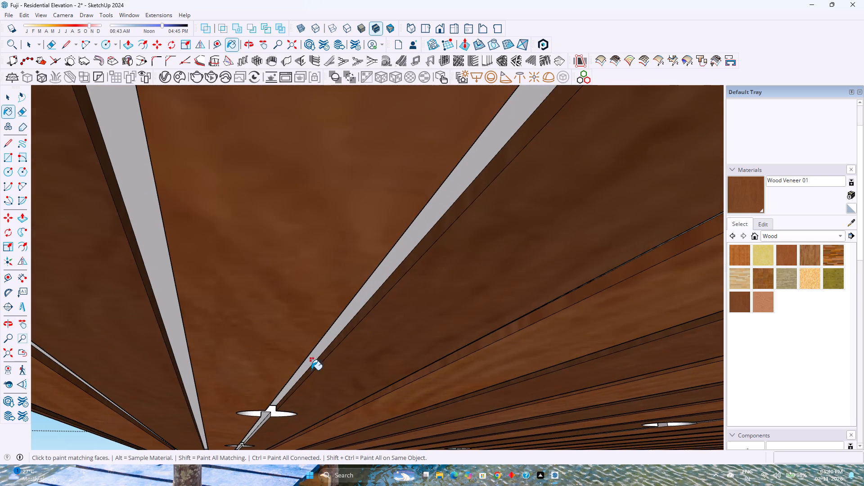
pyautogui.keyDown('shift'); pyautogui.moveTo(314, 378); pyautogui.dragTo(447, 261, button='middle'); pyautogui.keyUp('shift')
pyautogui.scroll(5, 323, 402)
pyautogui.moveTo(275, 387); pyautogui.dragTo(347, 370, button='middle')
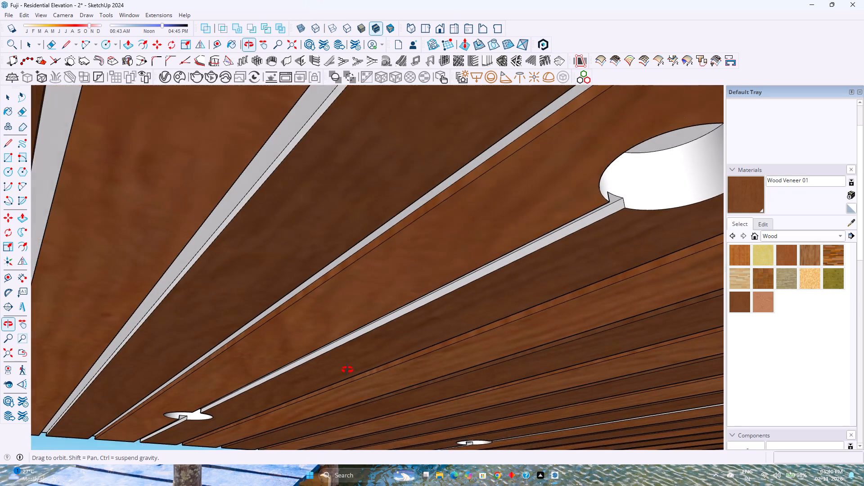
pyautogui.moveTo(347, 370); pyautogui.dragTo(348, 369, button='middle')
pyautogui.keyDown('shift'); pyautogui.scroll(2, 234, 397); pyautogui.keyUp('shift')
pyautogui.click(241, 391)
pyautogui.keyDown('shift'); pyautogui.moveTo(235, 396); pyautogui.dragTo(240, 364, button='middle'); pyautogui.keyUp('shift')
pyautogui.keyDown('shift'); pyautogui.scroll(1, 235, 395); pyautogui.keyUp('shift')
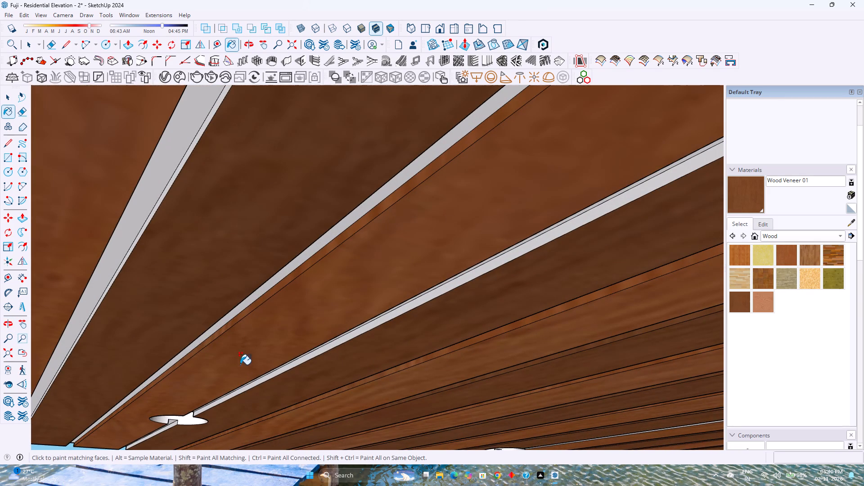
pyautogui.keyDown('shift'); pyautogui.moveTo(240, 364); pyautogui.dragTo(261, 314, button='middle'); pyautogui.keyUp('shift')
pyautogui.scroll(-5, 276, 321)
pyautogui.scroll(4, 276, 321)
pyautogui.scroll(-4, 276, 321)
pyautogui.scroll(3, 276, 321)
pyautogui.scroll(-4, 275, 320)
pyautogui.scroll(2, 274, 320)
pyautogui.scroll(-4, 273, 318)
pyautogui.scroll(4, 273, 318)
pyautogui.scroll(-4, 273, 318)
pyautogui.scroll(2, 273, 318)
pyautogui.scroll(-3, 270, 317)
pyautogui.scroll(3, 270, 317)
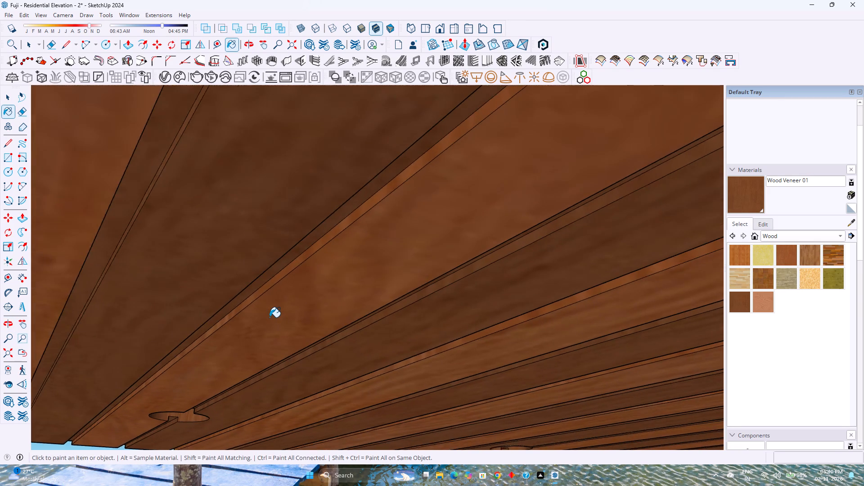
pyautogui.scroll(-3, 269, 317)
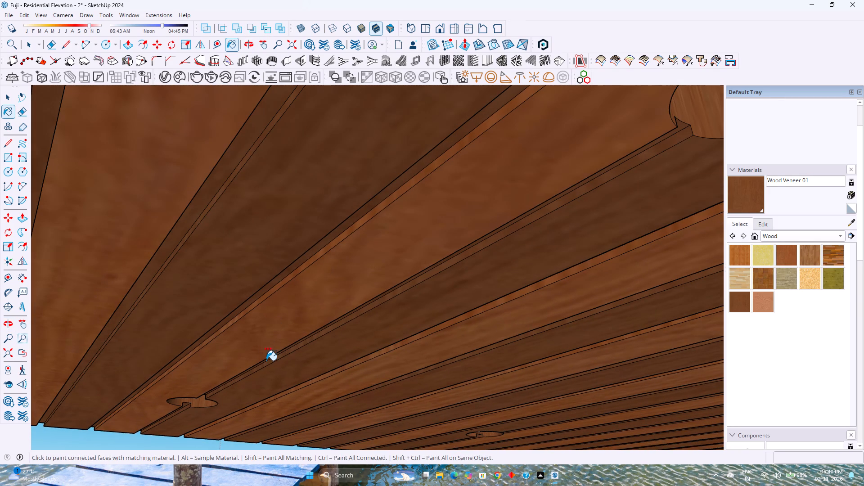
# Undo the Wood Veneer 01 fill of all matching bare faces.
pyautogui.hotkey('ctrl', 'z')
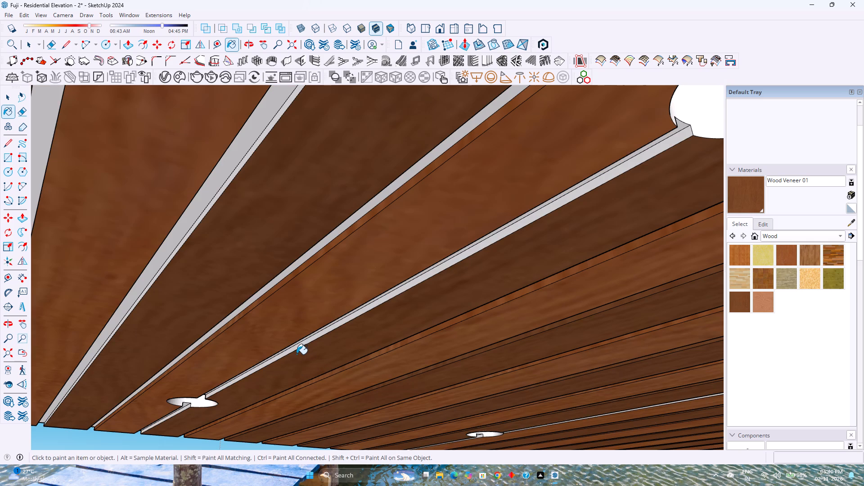
# Paint only that groove's side section between the second and third circular openings in Wood Veneer 01.
pyautogui.scroll(7, 297, 344)
pyautogui.click(300, 349)
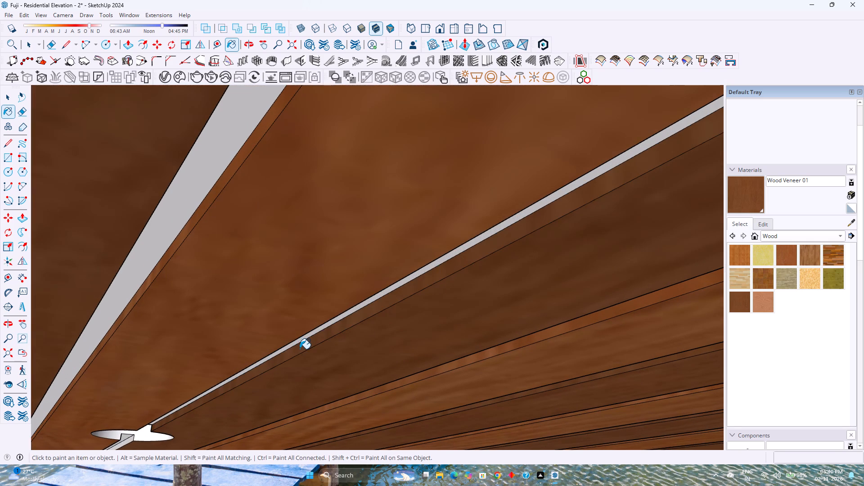
# Paint the remaining bare groove-side sections around the circular opening nearest the slab's end edge in Wood Veneer 01.
pyautogui.scroll(-13, 266, 333)
pyautogui.keyDown('shift'); pyautogui.moveTo(266, 331); pyautogui.dragTo(301, 350, button='middle'); pyautogui.keyUp('shift')
pyautogui.scroll(1, 295, 327)
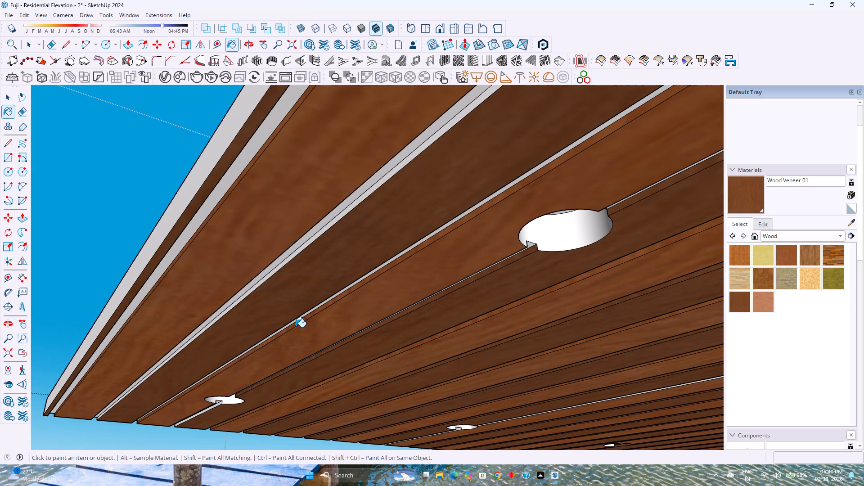
pyautogui.moveTo(325, 338); pyautogui.dragTo(306, 342, button='middle')
pyautogui.scroll(2, 245, 307)
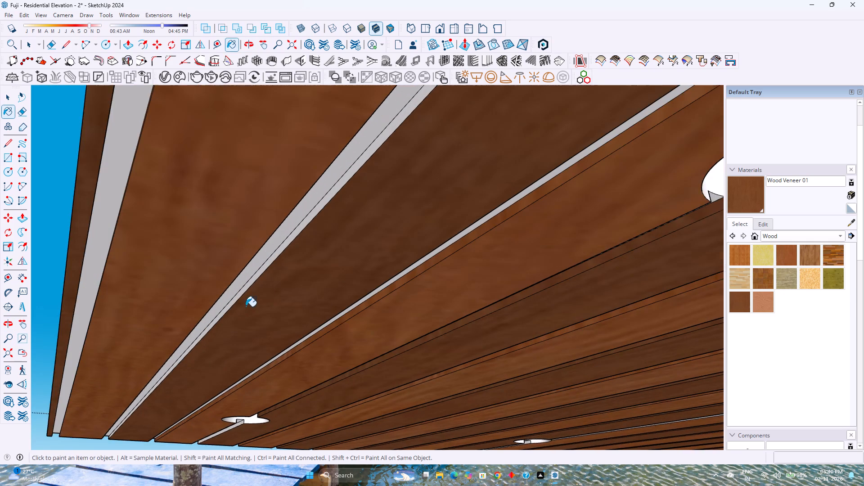
pyautogui.scroll(3, 246, 306)
pyautogui.keyDown('shift'); pyautogui.moveTo(270, 411); pyautogui.dragTo(290, 325, button='middle'); pyautogui.keyUp('shift')
pyautogui.keyDown('shift'); pyautogui.middleClick(290, 324); pyautogui.keyUp('shift')
pyautogui.scroll(8, 255, 363)
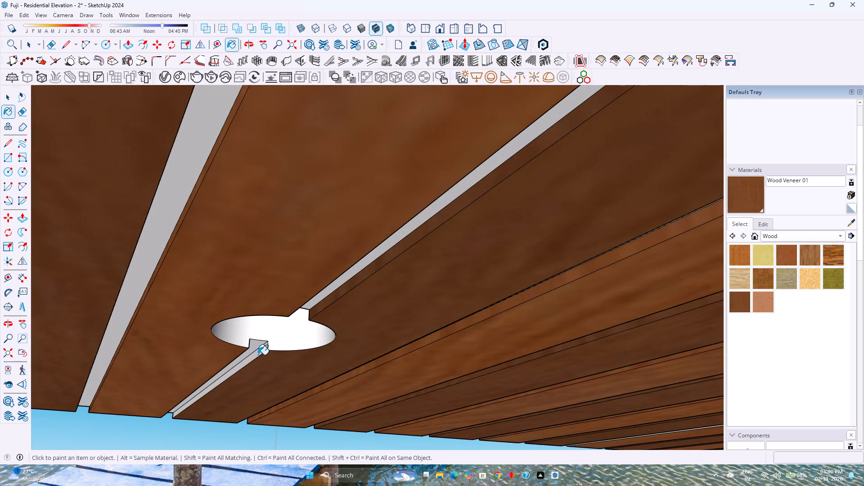
pyautogui.click(258, 354)
pyautogui.moveTo(253, 353); pyautogui.dragTo(303, 391, button='middle')
pyautogui.scroll(-4, 284, 367)
pyautogui.moveTo(279, 322); pyautogui.dragTo(264, 313, button='middle')
pyautogui.scroll(2, 260, 301)
pyautogui.click(261, 296)
# From the slab's long outer edge, paint the first two bare opposite groove sides near the rounded corner in Wood Veneer 01.
pyautogui.scroll(-2, 257, 297)
pyautogui.moveTo(257, 301); pyautogui.dragTo(300, 343, button='middle')
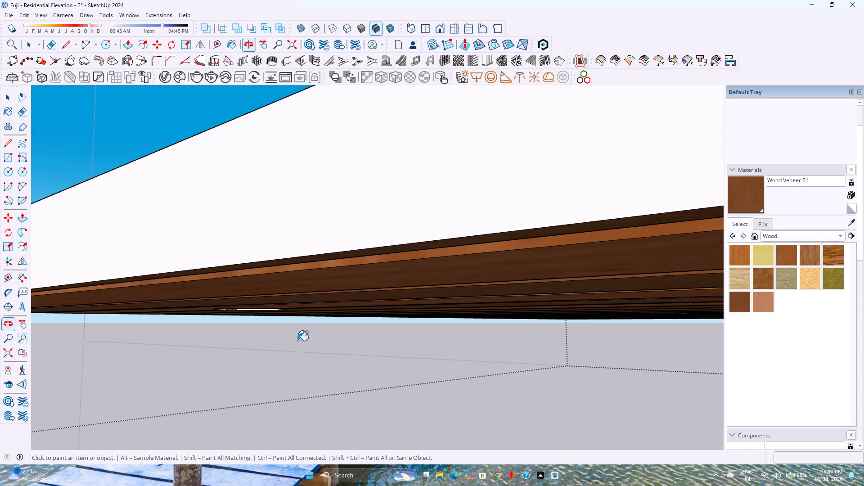
pyautogui.scroll(-4, 291, 334)
pyautogui.moveTo(304, 342); pyautogui.dragTo(214, 279, button='middle')
pyautogui.middleClick(211, 278)
pyautogui.scroll(-4, 214, 280)
pyautogui.keyDown('shift'); pyautogui.moveTo(325, 346); pyautogui.dragTo(236, 310, button='middle'); pyautogui.keyUp('shift')
pyautogui.moveTo(311, 326); pyautogui.dragTo(262, 322, button='middle')
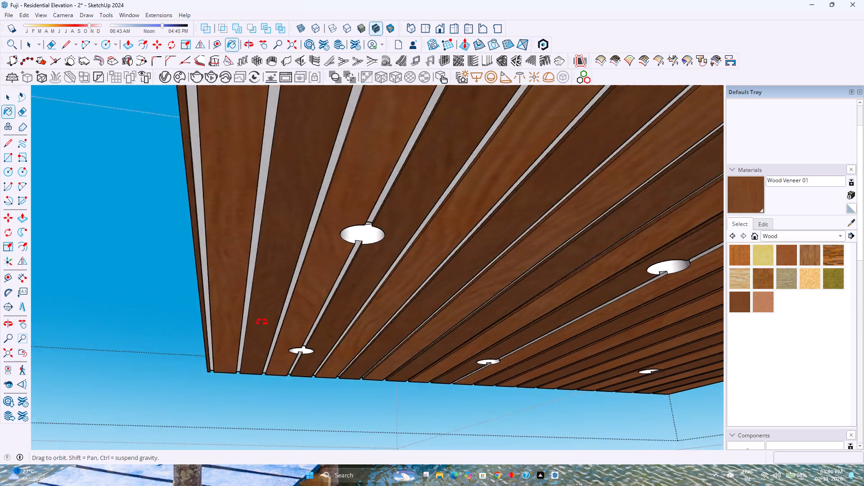
pyautogui.moveTo(262, 322); pyautogui.dragTo(254, 371, button='middle')
pyautogui.scroll(-8, 252, 370)
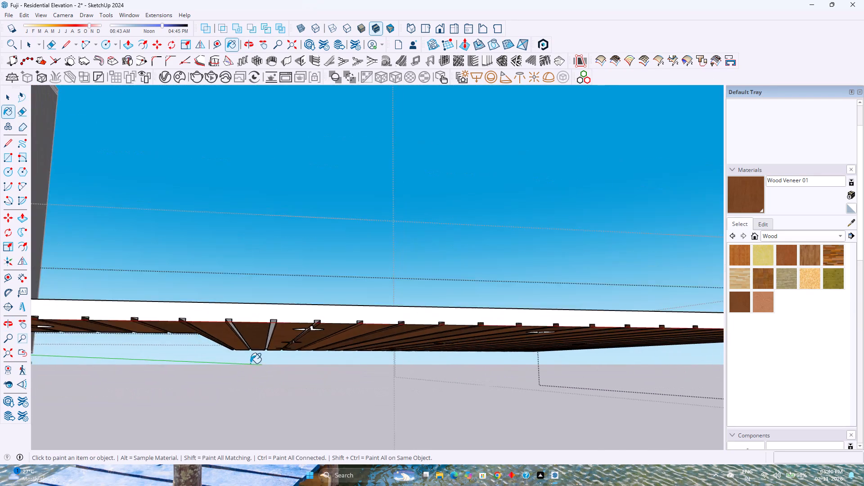
pyautogui.moveTo(250, 363); pyautogui.dragTo(237, 334, button='middle')
pyautogui.scroll(-4, 242, 333)
pyautogui.keyDown('shift'); pyautogui.moveTo(242, 333); pyautogui.dragTo(346, 334, button='middle'); pyautogui.keyUp('shift')
pyautogui.moveTo(323, 321); pyautogui.dragTo(413, 325, button='middle')
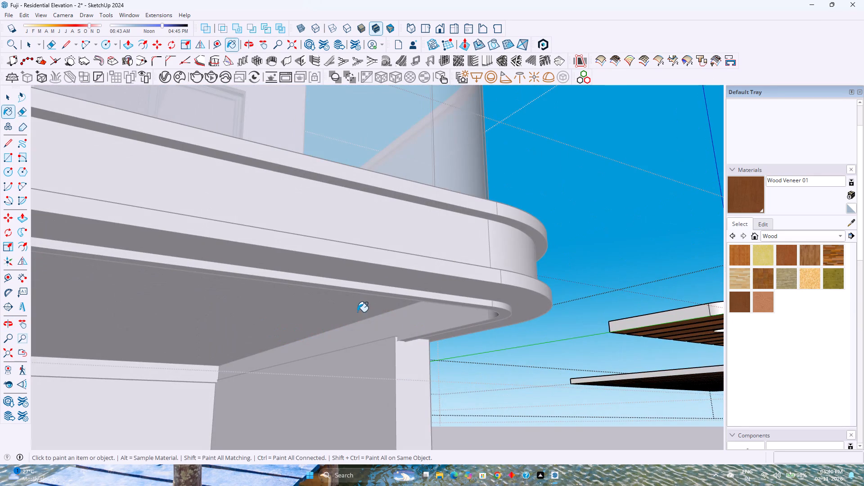
pyautogui.scroll(1, 458, 347)
pyautogui.keyDown('shift'); pyautogui.moveTo(457, 346); pyautogui.dragTo(81, 341, button='middle'); pyautogui.keyUp('shift')
pyautogui.keyDown('shift'); pyautogui.middleClick(80, 341); pyautogui.keyUp('shift')
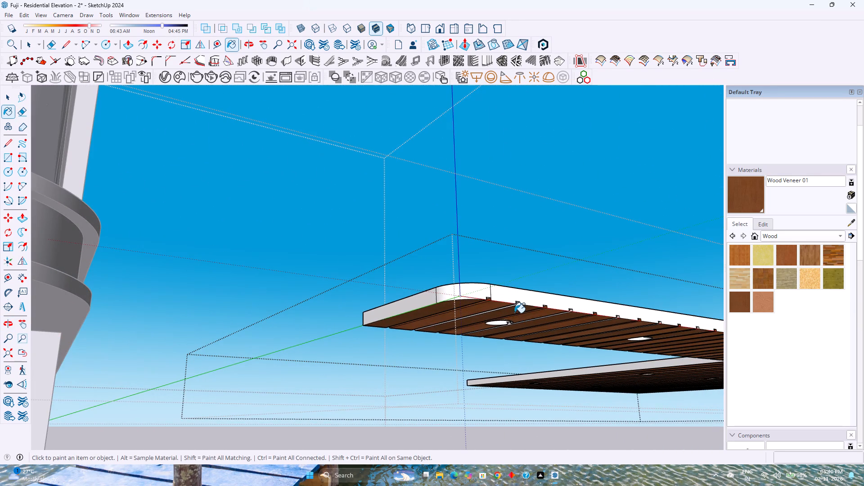
pyautogui.scroll(18, 515, 306)
pyautogui.click(523, 300)
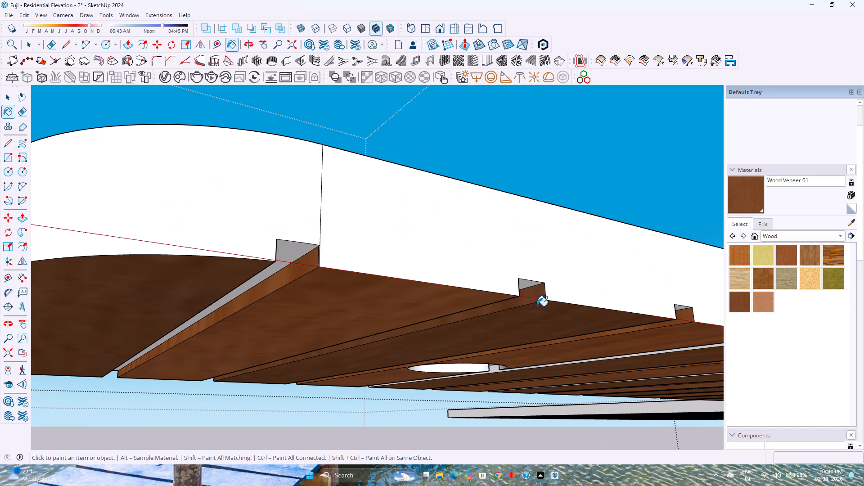
pyautogui.keyDown('shift'); pyautogui.moveTo(546, 310); pyautogui.dragTo(314, 299, button='middle'); pyautogui.keyUp('shift')
pyautogui.scroll(4, 611, 327)
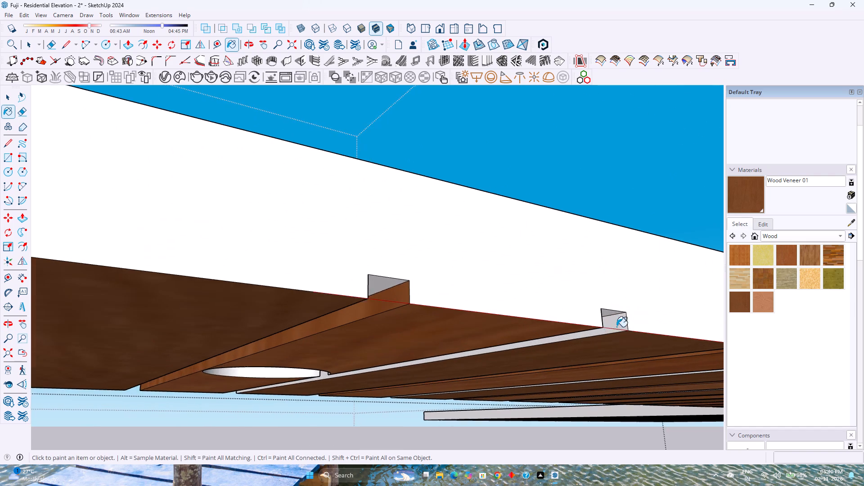
pyautogui.moveTo(599, 337); pyautogui.dragTo(602, 318, button='middle')
pyautogui.click(605, 330)
# Paint the next three bare groove sides along the same long edge in Wood Veneer 01.
pyautogui.keyDown('shift'); pyautogui.moveTo(604, 339); pyautogui.dragTo(349, 284, button='middle'); pyautogui.keyUp('shift')
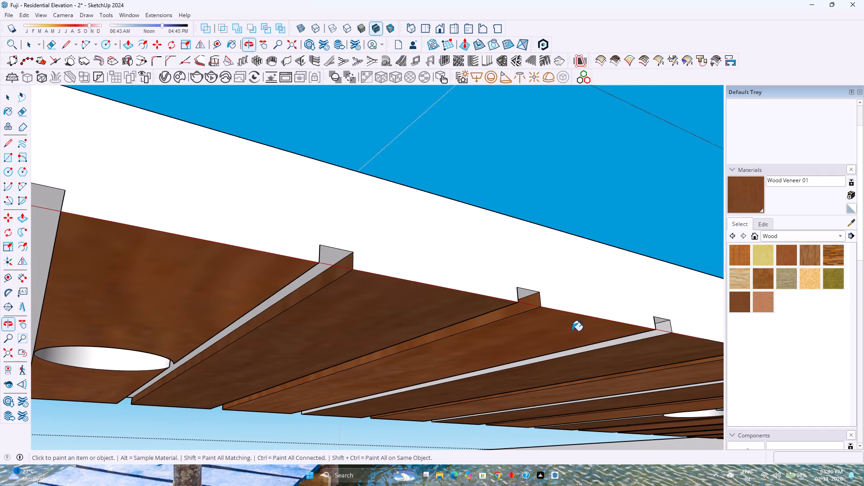
pyautogui.click(661, 333)
pyautogui.keyDown('shift'); pyautogui.moveTo(666, 342); pyautogui.dragTo(398, 300, button='middle'); pyautogui.keyUp('shift')
pyautogui.keyDown('shift'); pyautogui.middleClick(395, 300); pyautogui.keyUp('shift')
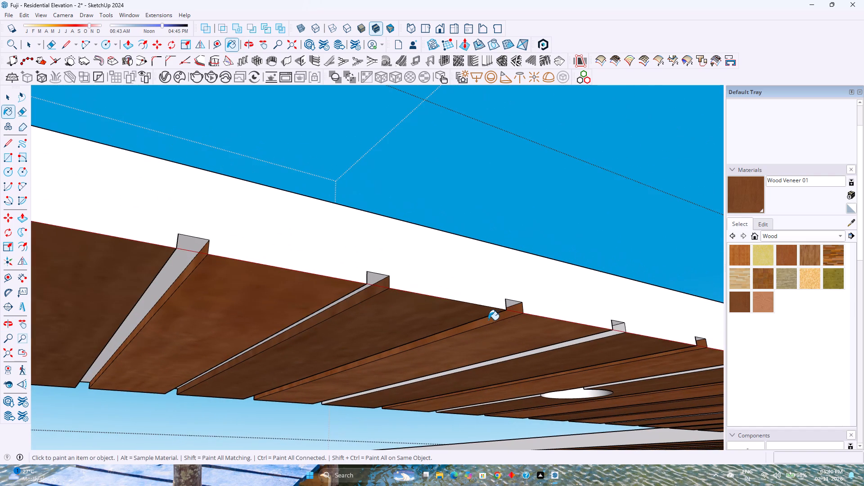
pyautogui.click(619, 330)
pyautogui.keyDown('shift'); pyautogui.moveTo(633, 341); pyautogui.dragTo(401, 310, button='middle'); pyautogui.keyUp('shift')
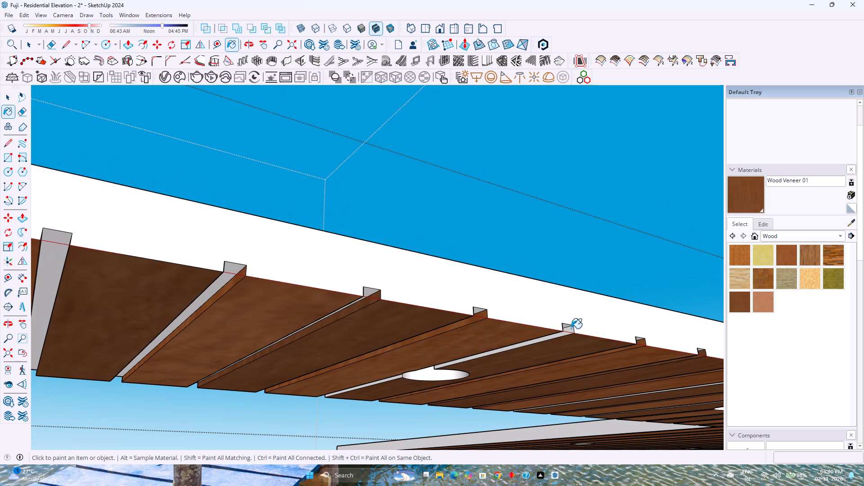
pyautogui.click(568, 332)
pyautogui.keyDown('shift'); pyautogui.moveTo(621, 346); pyautogui.dragTo(410, 323, button='middle'); pyautogui.keyUp('shift')
pyautogui.keyDown('shift'); pyautogui.middleClick(410, 323); pyautogui.keyUp('shift')
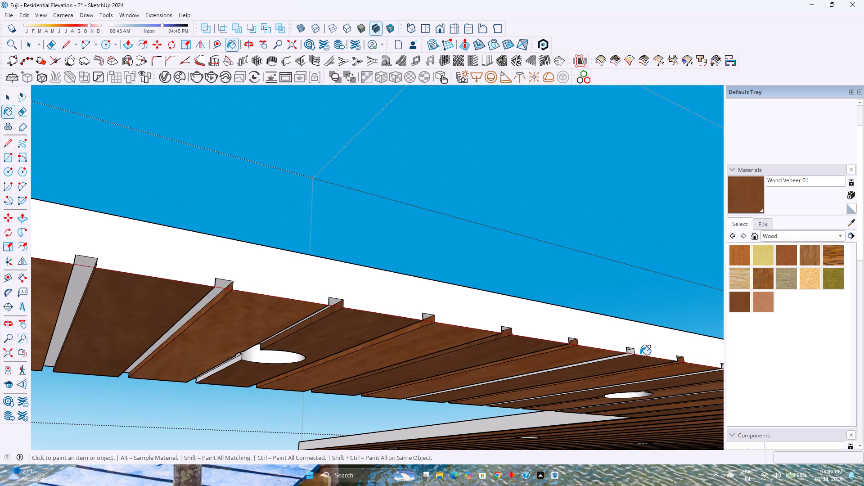
# Paint the following four bare groove sides along the long edge in Wood Veneer 01, approaching the wider part of the slab.
pyautogui.scroll(3, 639, 355)
pyautogui.click(628, 352)
pyautogui.keyDown('shift'); pyautogui.moveTo(637, 353); pyautogui.dragTo(398, 327, button='middle'); pyautogui.keyUp('shift')
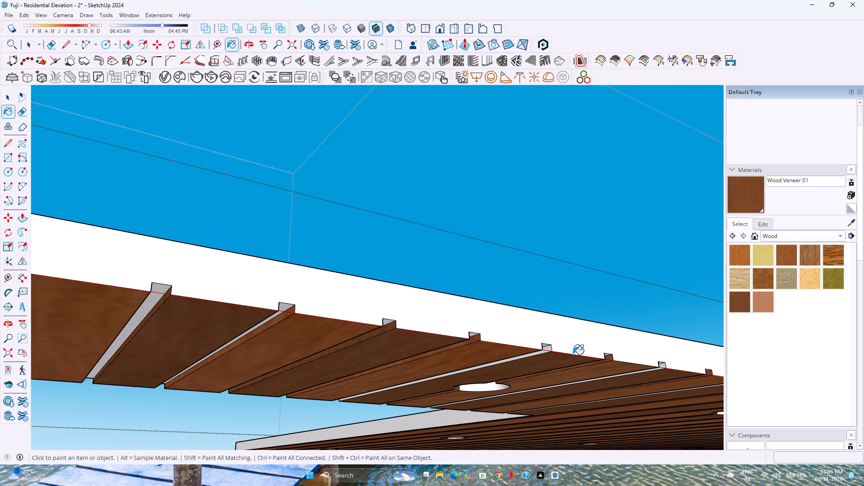
pyautogui.click(547, 351)
pyautogui.keyDown('shift'); pyautogui.moveTo(568, 353); pyautogui.dragTo(419, 335, button='middle'); pyautogui.keyUp('shift')
pyautogui.scroll(2, 516, 350)
pyautogui.click(536, 351)
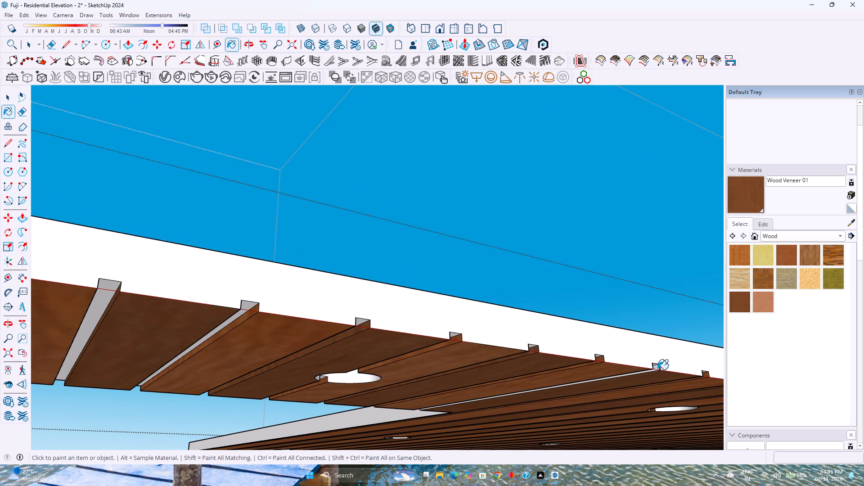
pyautogui.click(657, 369)
pyautogui.keyDown('shift'); pyautogui.moveTo(655, 369); pyautogui.dragTo(414, 329, button='middle'); pyautogui.keyUp('shift')
pyautogui.scroll(-9, 426, 330)
pyautogui.moveTo(452, 351); pyautogui.dragTo(407, 328, button='middle')
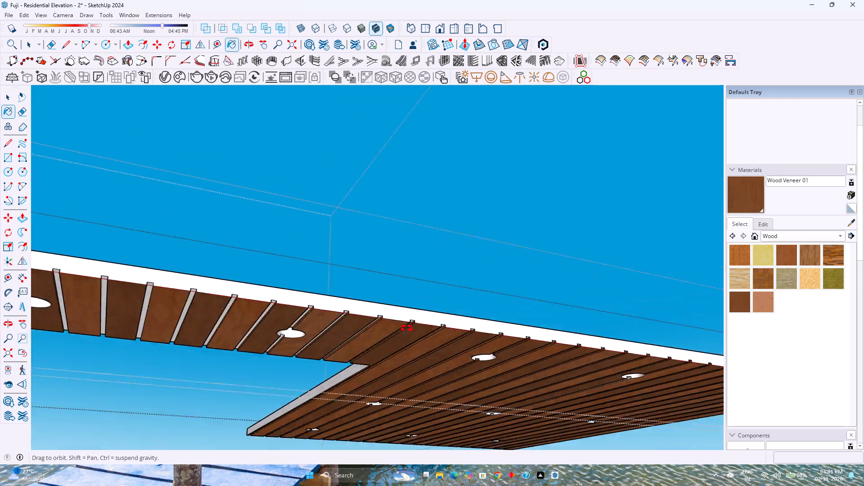
# Unhide all hidden objects.
pyautogui.moveTo(407, 328); pyautogui.dragTo(362, 303, button='middle')
pyautogui.press('space')
pyautogui.click(26, 13)
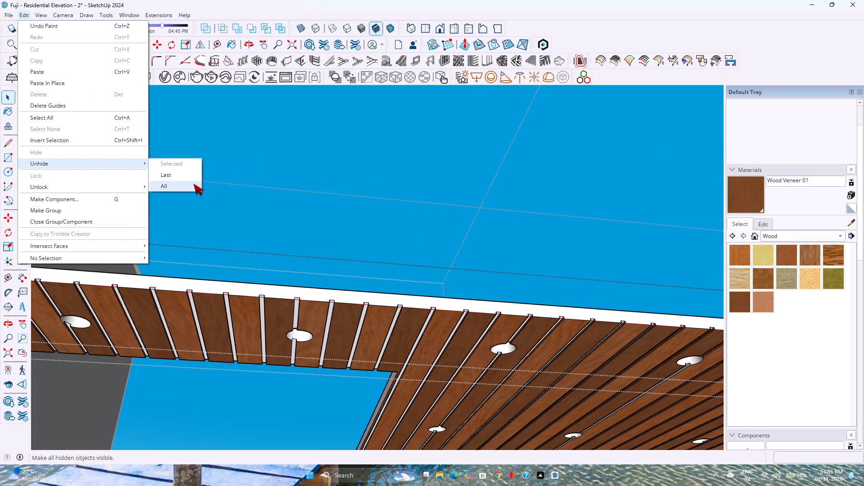
pyautogui.click(193, 184)
# Select all instances of the ceiling light component and move them 2" vertically up into the circular openings.
pyautogui.scroll(-7, 216, 226)
pyautogui.moveTo(386, 253); pyautogui.dragTo(293, 268, button='middle')
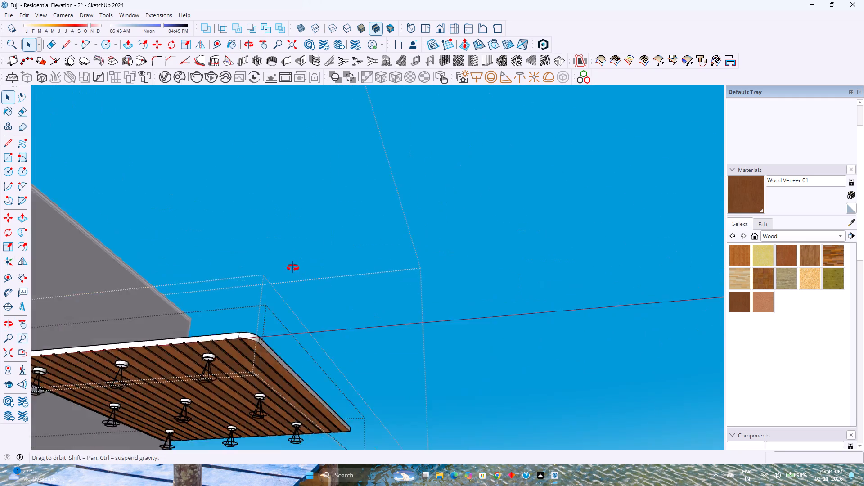
pyautogui.moveTo(293, 268); pyautogui.dragTo(287, 275, button='middle')
pyautogui.keyDown('shift'); pyautogui.moveTo(290, 280); pyautogui.dragTo(422, 198, button='middle'); pyautogui.keyUp('shift')
pyautogui.keyDown('shift'); pyautogui.middleClick(425, 197); pyautogui.keyUp('shift')
pyautogui.scroll(4, 392, 246)
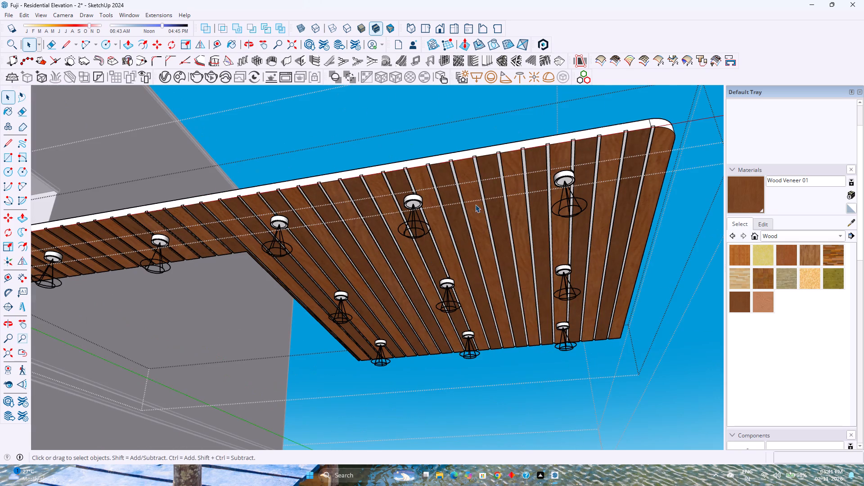
pyautogui.click(414, 199)
pyautogui.rightClick(414, 199)
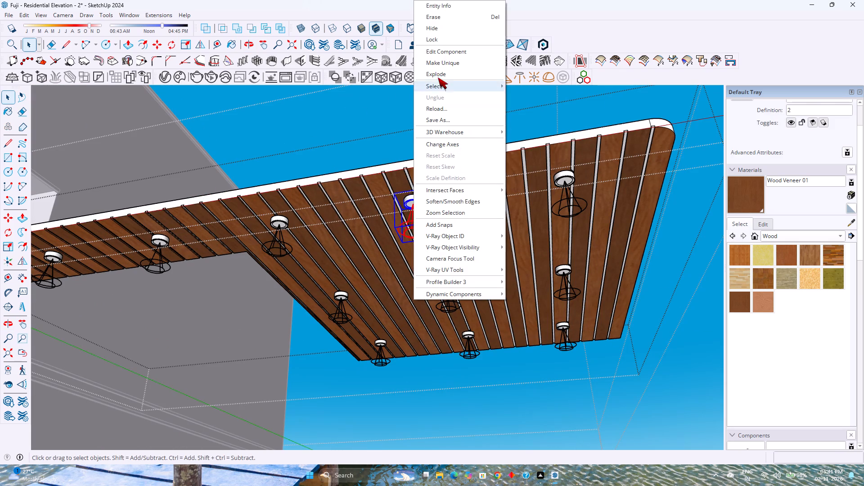
pyautogui.click(542, 99)
pyautogui.moveTo(580, 192); pyautogui.dragTo(580, 195, button='middle')
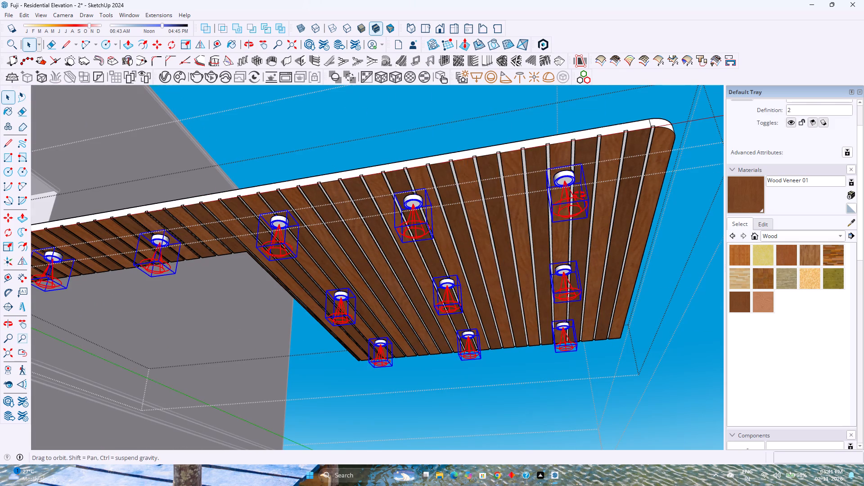
pyautogui.moveTo(580, 195); pyautogui.dragTo(560, 274, button='middle')
pyautogui.moveTo(560, 274); pyautogui.dragTo(558, 300, button='middle')
pyautogui.scroll(3, 531, 376)
pyautogui.keyDown('shift'); pyautogui.moveTo(520, 389); pyautogui.dragTo(516, 310, button='middle'); pyautogui.keyUp('shift')
pyautogui.scroll(2, 541, 307)
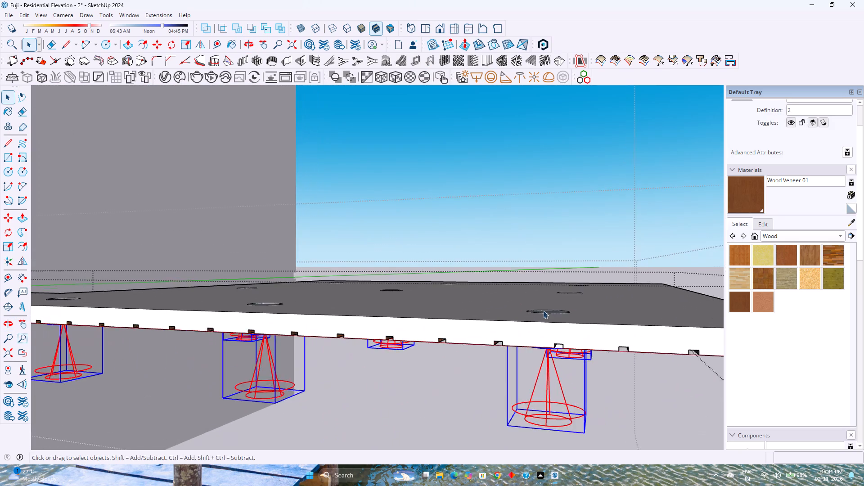
pyautogui.scroll(4, 543, 310)
pyautogui.moveTo(544, 329); pyautogui.dragTo(544, 283, button='middle')
pyautogui.press('m')
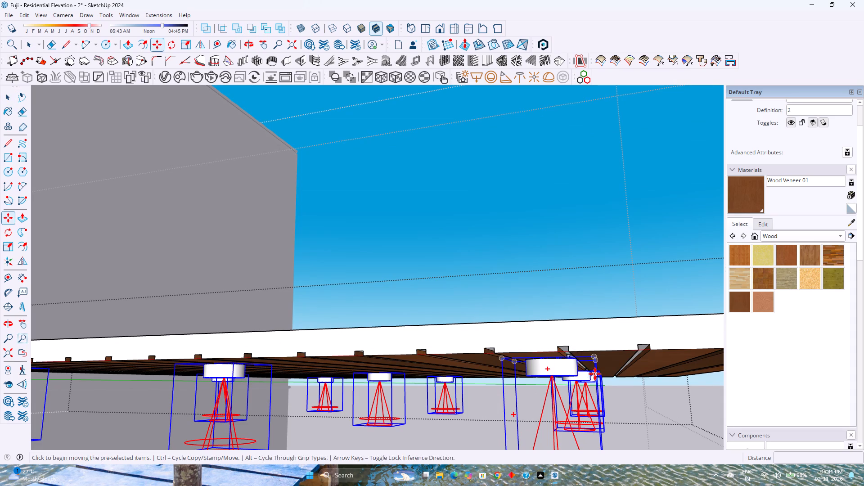
pyautogui.scroll(6, 595, 372)
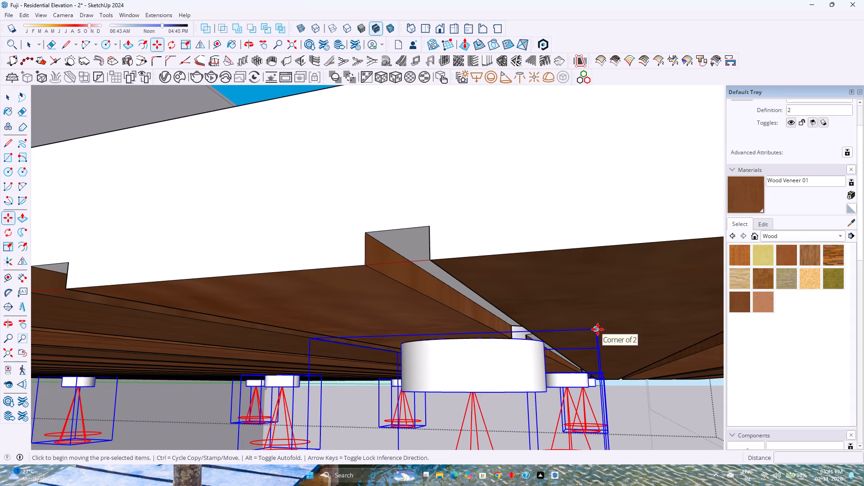
pyautogui.click(598, 329)
pyautogui.press('Up')
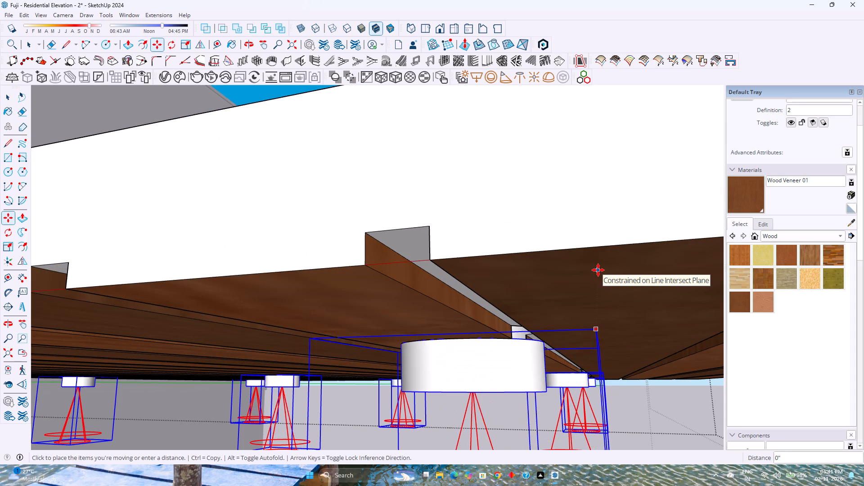
pyautogui.scroll(-2, 598, 270)
pyautogui.moveTo(598, 270); pyautogui.dragTo(602, 282, button='middle')
pyautogui.scroll(-4, 601, 280)
pyautogui.moveTo(589, 248); pyautogui.dragTo(579, 326, button='middle')
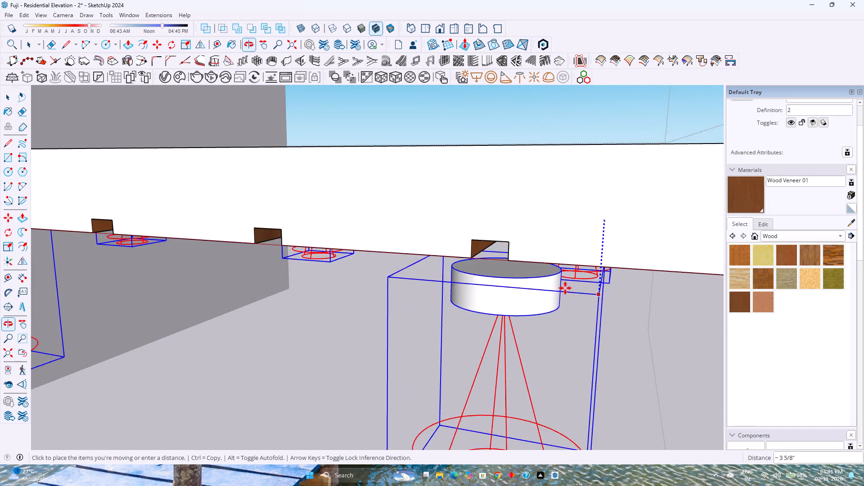
pyautogui.scroll(-9, 565, 288)
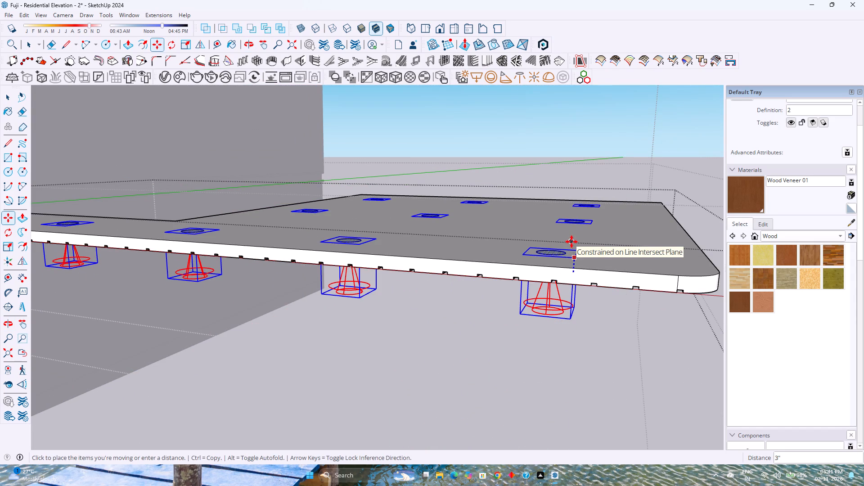
pyautogui.press('2')
pyautogui.press('Return')
# Revise the lights' upward move distance to 1.75" and clear the selection.
pyautogui.moveTo(560, 280); pyautogui.dragTo(557, 253, button='middle')
pyautogui.moveTo(558, 243); pyautogui.dragTo(568, 220, button='middle')
pyautogui.middleClick(568, 220)
pyautogui.scroll(2, 563, 286)
pyautogui.moveTo(563, 284); pyautogui.dragTo(543, 271, button='middle')
pyautogui.scroll(-3, 543, 271)
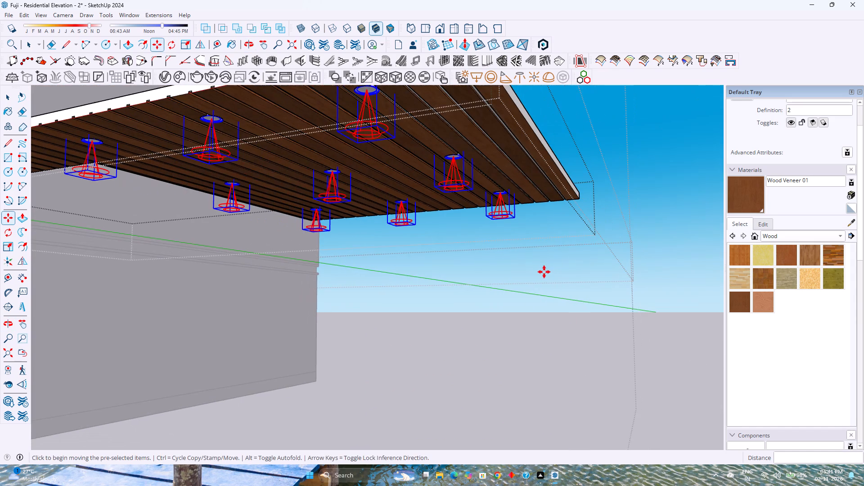
pyautogui.keyDown('shift'); pyautogui.moveTo(510, 238); pyautogui.dragTo(558, 322, button='middle'); pyautogui.keyUp('shift')
pyautogui.scroll(6, 449, 232)
pyautogui.moveTo(482, 259); pyautogui.dragTo(473, 222, button='middle')
pyautogui.scroll(13, 449, 209)
pyautogui.middleClick(449, 209)
pyautogui.middleClick(449, 209)
pyautogui.moveTo(445, 207); pyautogui.dragTo(440, 199, button='middle')
pyautogui.scroll(-3, 448, 205)
pyautogui.middleClick(446, 214)
pyautogui.moveTo(447, 214); pyautogui.dragTo(503, 220, button='middle')
pyautogui.middleClick(503, 220)
pyautogui.press('1')
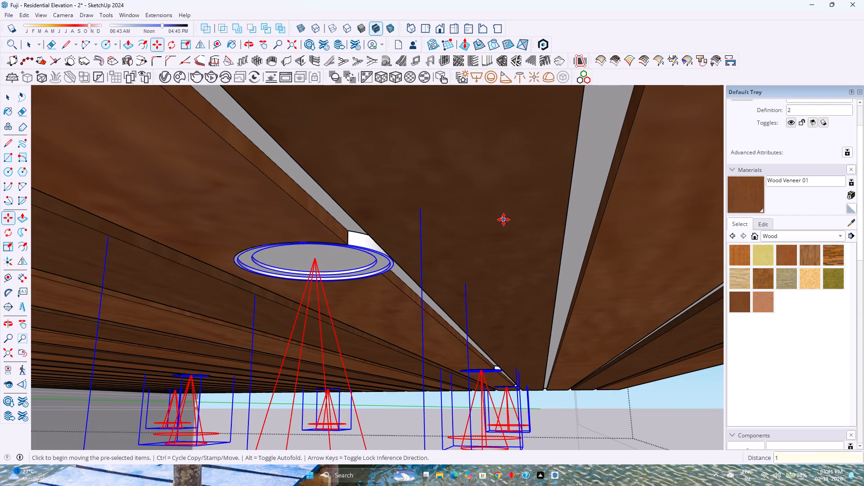
pyautogui.press('.')
pyautogui.write('75')
pyautogui.press('Return')
pyautogui.press('space')
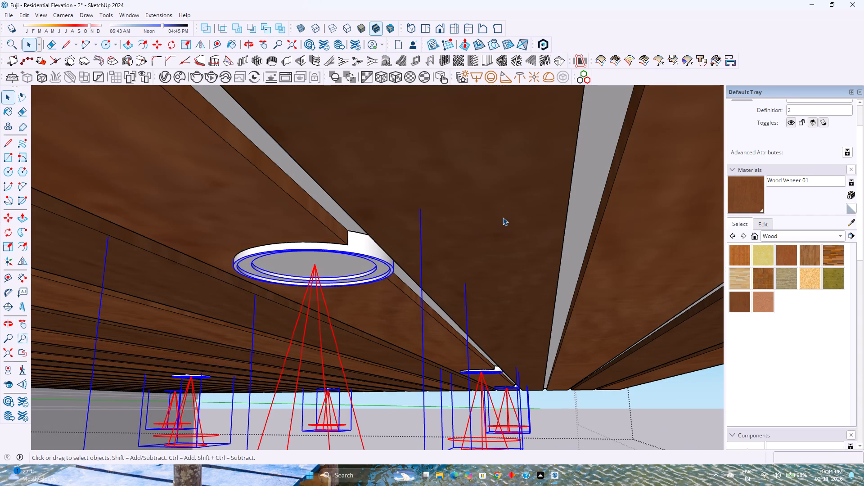
pyautogui.press('Escape')
# Move the wood-strip ceiling with its lights 30' along the red axis back beneath the balcony slab and clear the selection.
pyautogui.scroll(-20, 503, 217)
pyautogui.scroll(-2, 503, 217)
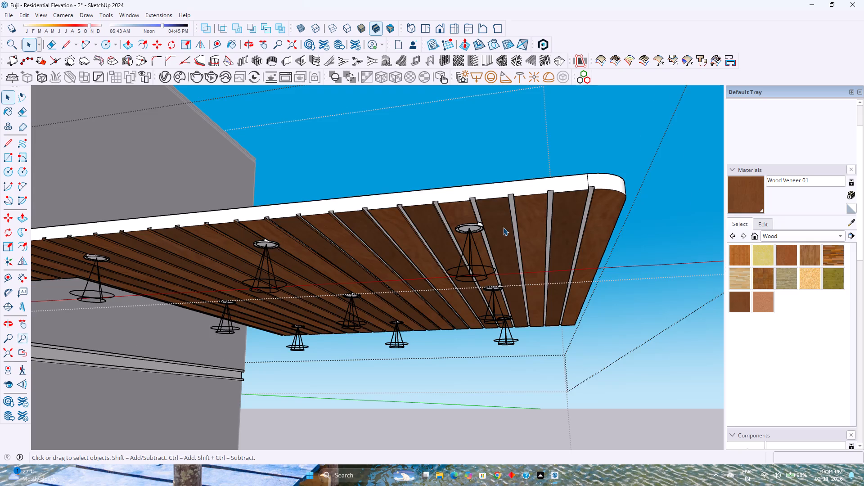
pyautogui.scroll(-2, 503, 227)
pyautogui.click(505, 222)
pyautogui.moveTo(508, 225); pyautogui.dragTo(518, 243, button='middle')
pyautogui.middleClick(524, 255)
pyautogui.press('m')
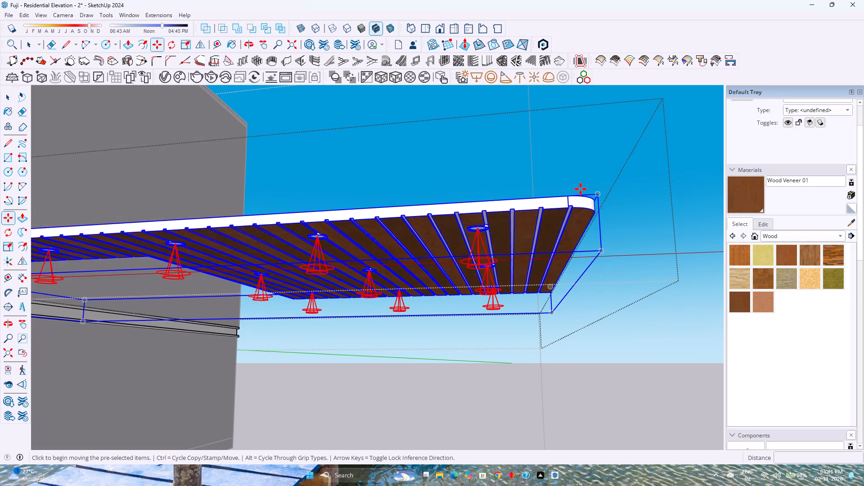
pyautogui.click(601, 193)
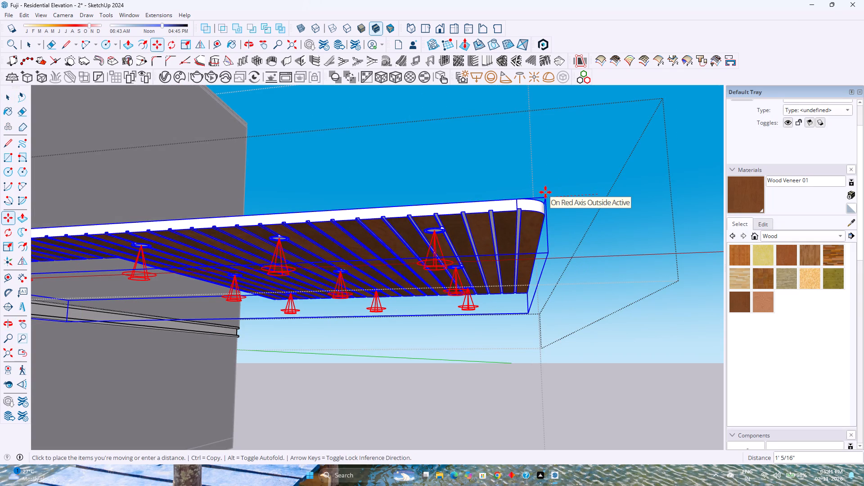
pyautogui.press('Right')
pyautogui.scroll(-13, 545, 192)
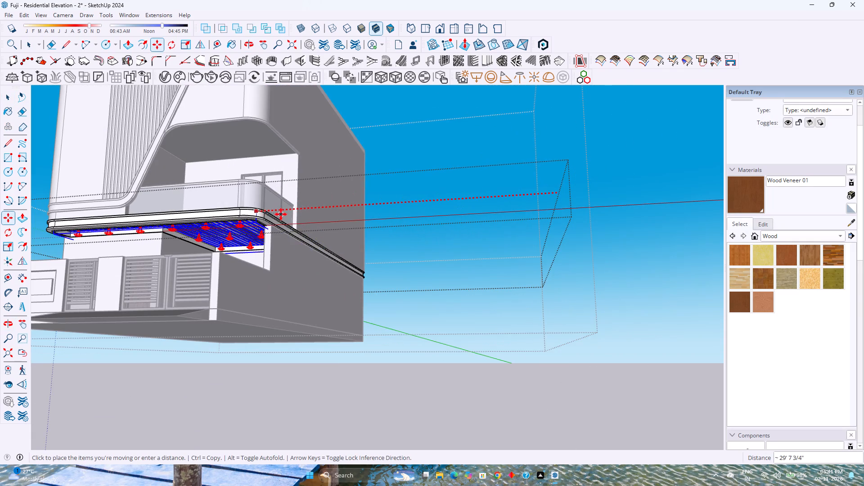
pyautogui.scroll(1, 248, 216)
pyautogui.moveTo(248, 216); pyautogui.dragTo(306, 171, button='middle')
pyautogui.scroll(1, 306, 171)
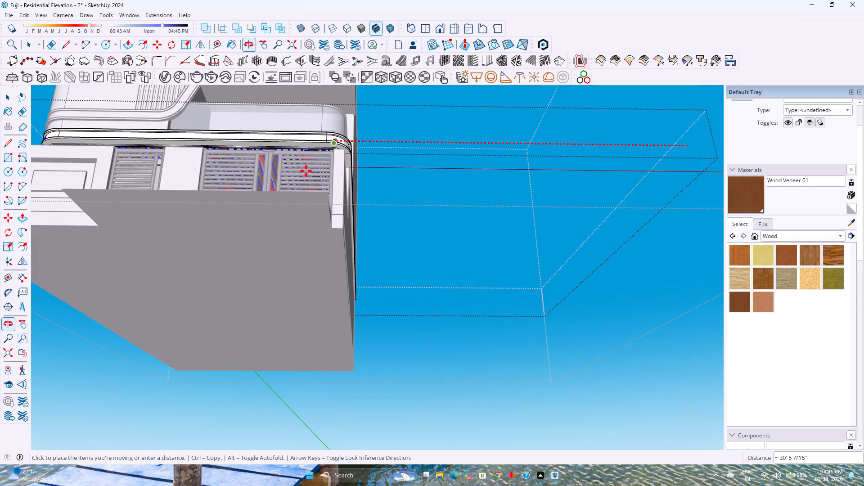
pyautogui.scroll(4, 306, 171)
pyautogui.keyDown('shift'); pyautogui.moveTo(329, 157); pyautogui.dragTo(327, 331, button='middle'); pyautogui.keyUp('shift')
pyautogui.scroll(1, 335, 301)
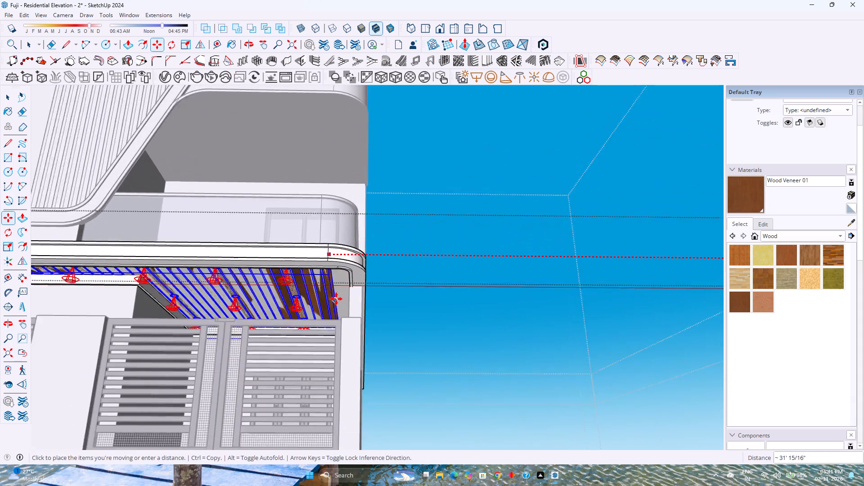
pyautogui.scroll(2, 336, 299)
pyautogui.press('3')
pyautogui.write("0'")
pyautogui.press('Return')
pyautogui.press('space')
pyautogui.press('Escape')
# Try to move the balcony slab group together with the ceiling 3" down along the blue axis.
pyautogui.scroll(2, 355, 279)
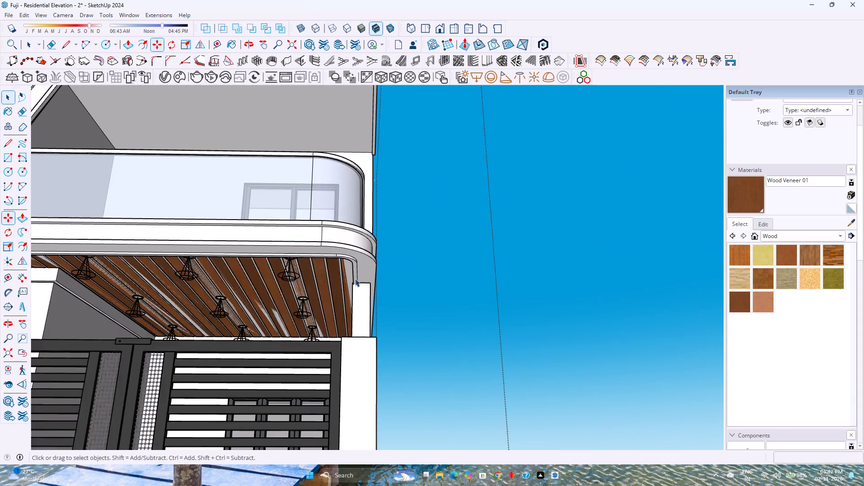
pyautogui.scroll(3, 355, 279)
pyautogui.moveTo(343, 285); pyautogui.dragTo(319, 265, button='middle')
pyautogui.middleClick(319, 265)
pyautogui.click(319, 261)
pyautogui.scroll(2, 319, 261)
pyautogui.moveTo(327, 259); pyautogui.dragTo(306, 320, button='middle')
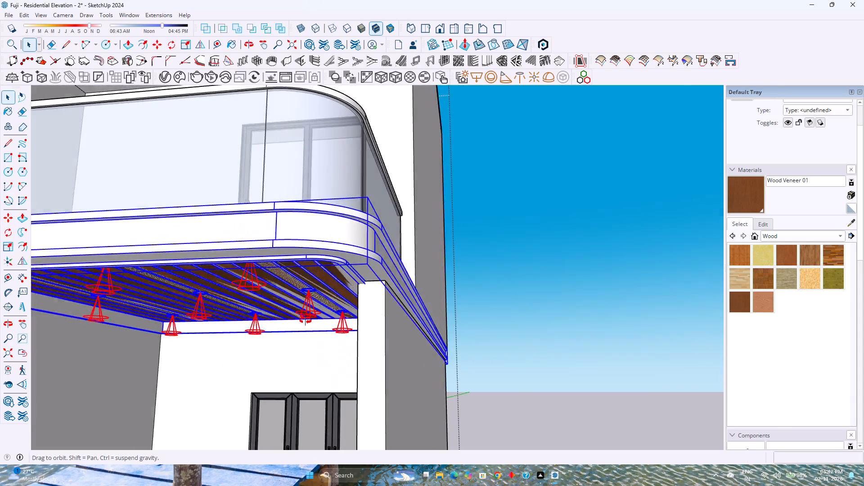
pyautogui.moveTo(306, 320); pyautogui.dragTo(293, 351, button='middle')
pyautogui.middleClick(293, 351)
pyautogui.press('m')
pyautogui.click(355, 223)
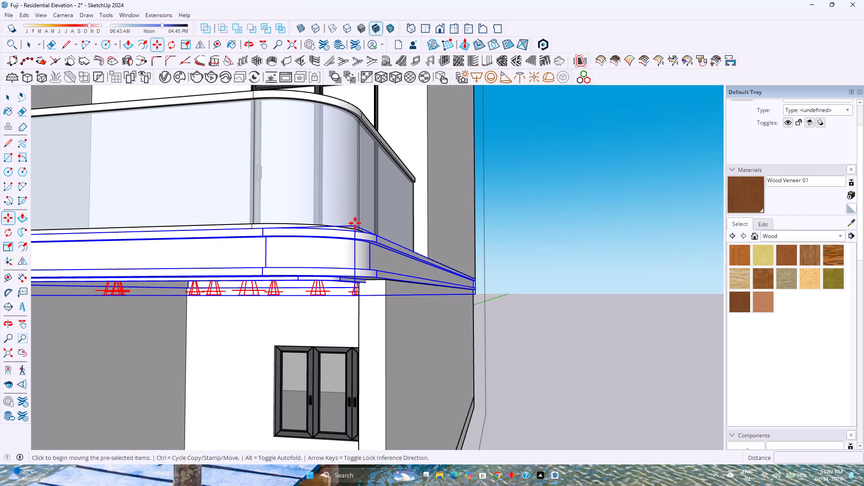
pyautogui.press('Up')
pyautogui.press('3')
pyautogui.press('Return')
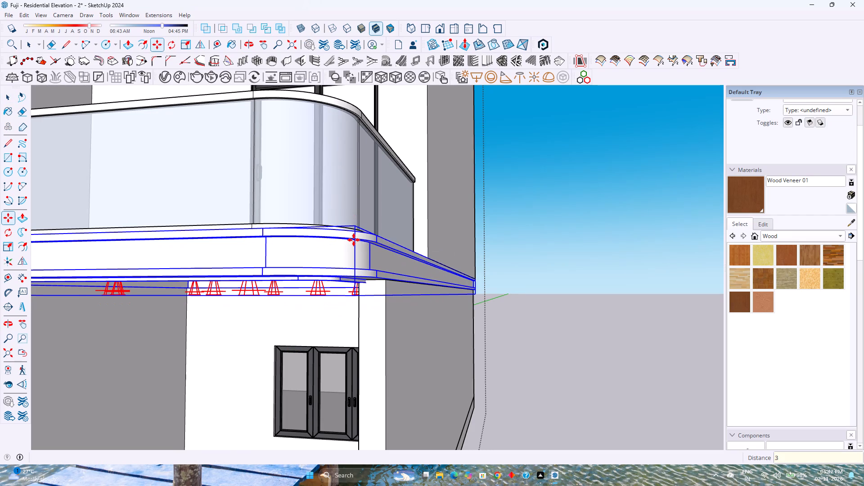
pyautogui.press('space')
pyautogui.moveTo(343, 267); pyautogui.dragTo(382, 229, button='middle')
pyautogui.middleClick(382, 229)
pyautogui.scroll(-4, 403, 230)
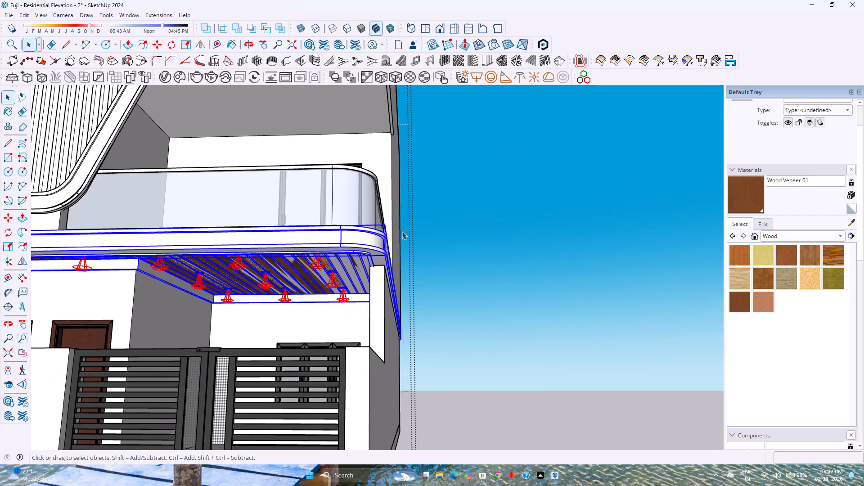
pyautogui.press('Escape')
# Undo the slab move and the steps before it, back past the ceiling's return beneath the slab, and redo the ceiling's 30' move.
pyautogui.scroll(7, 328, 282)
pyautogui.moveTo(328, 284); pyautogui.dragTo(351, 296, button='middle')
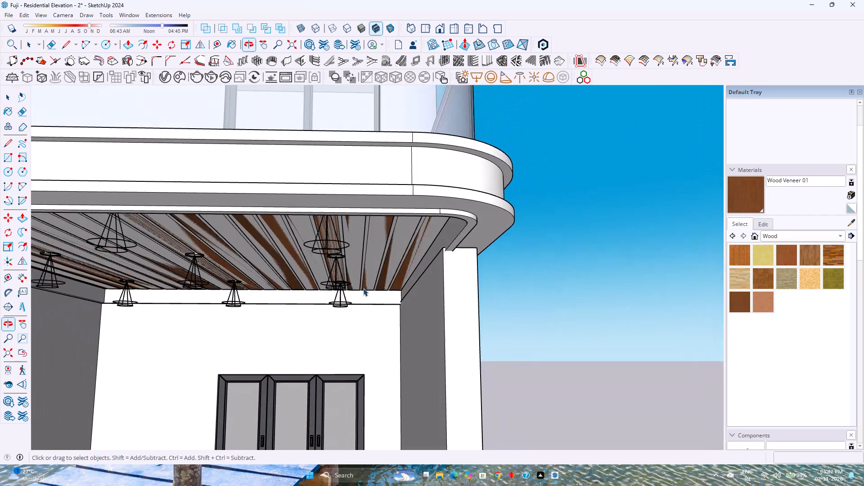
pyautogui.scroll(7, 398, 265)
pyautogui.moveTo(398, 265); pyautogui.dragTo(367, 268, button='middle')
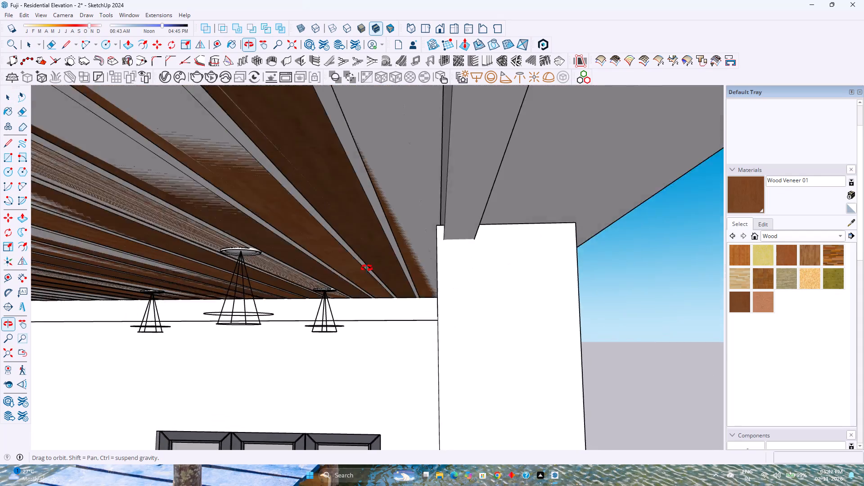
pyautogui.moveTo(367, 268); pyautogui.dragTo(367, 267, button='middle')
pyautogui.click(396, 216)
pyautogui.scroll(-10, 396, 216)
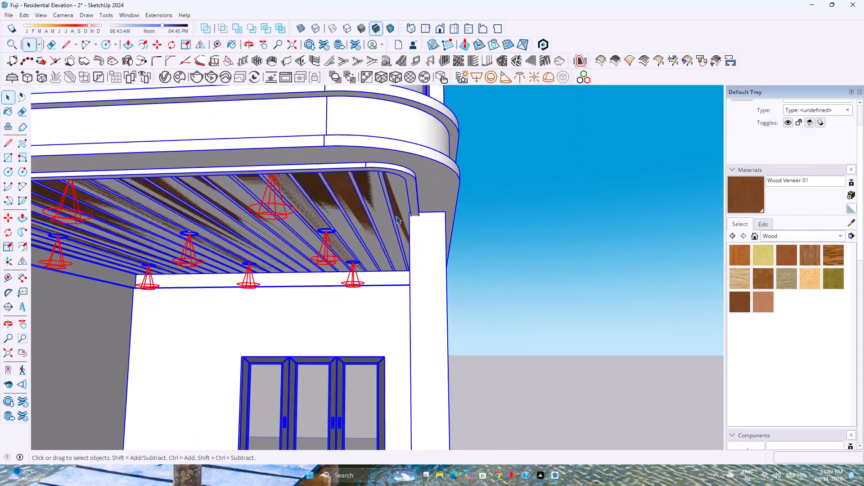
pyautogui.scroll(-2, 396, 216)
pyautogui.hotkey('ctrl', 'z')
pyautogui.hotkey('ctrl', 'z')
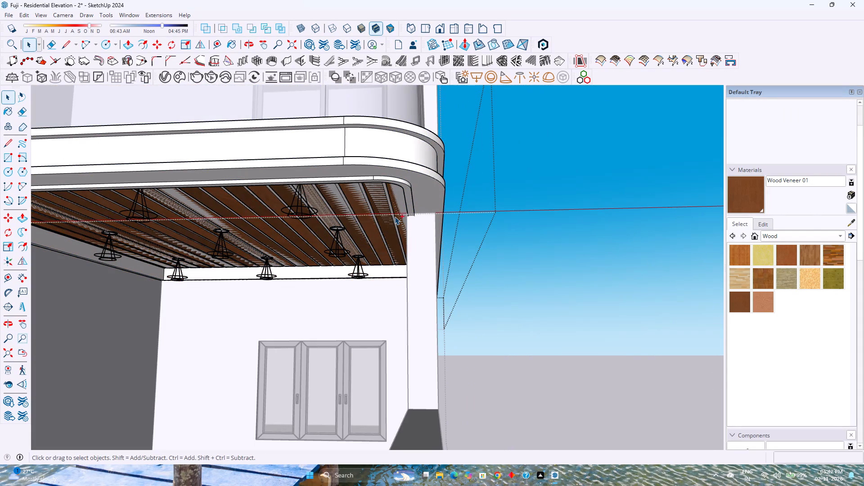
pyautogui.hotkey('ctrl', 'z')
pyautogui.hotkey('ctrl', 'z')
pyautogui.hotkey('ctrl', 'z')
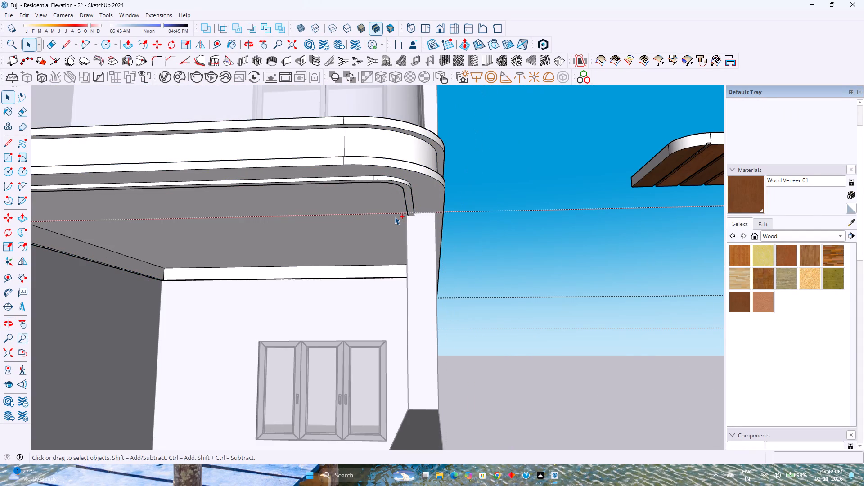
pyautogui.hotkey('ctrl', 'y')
# Move only the wood-strip ceiling with its lights 3" down along the blue axis and clear the selection.
pyautogui.click(378, 219)
pyautogui.moveTo(379, 221); pyautogui.dragTo(378, 246, button='middle')
pyautogui.middleClick(378, 246)
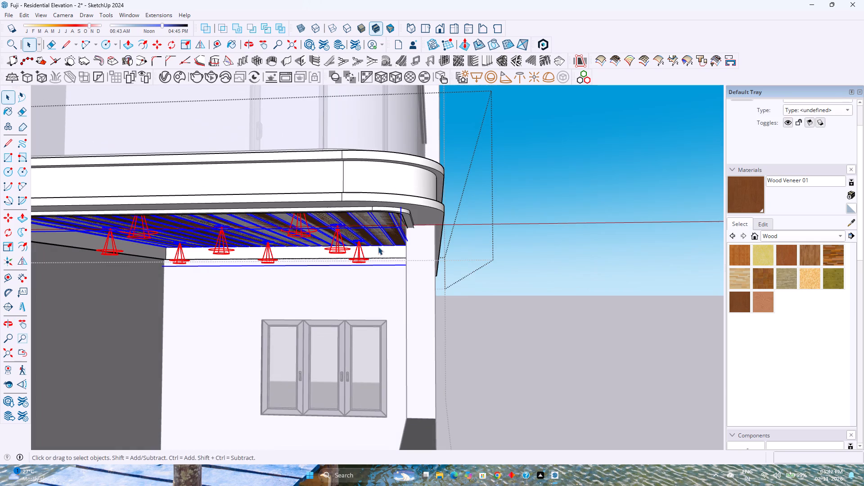
pyautogui.press('m')
pyautogui.click(400, 231)
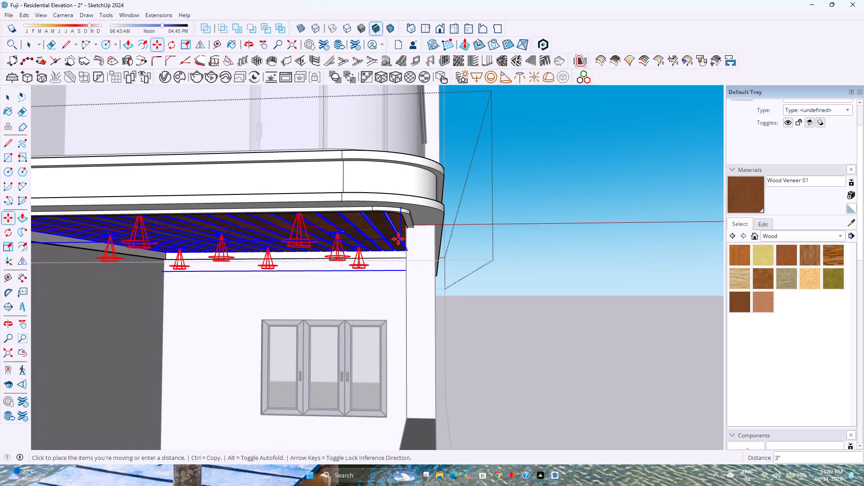
pyautogui.press('Up')
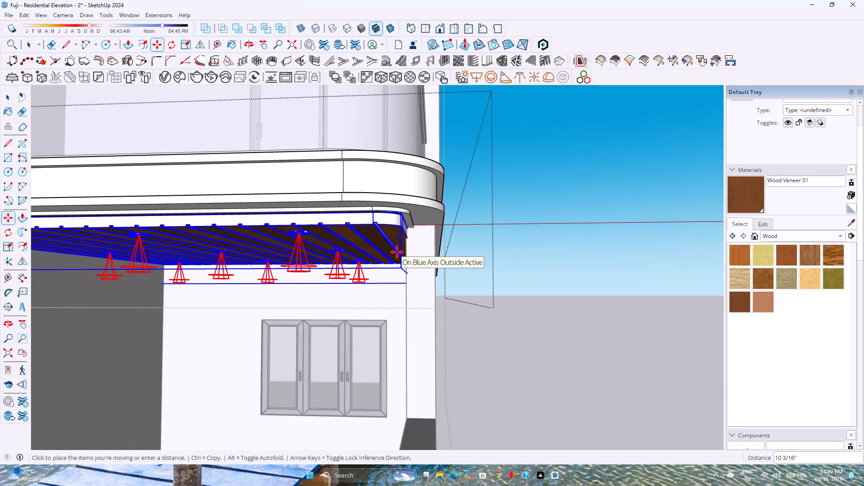
pyautogui.press('3')
pyautogui.press('Return')
pyautogui.press('space')
pyautogui.press('Escape')
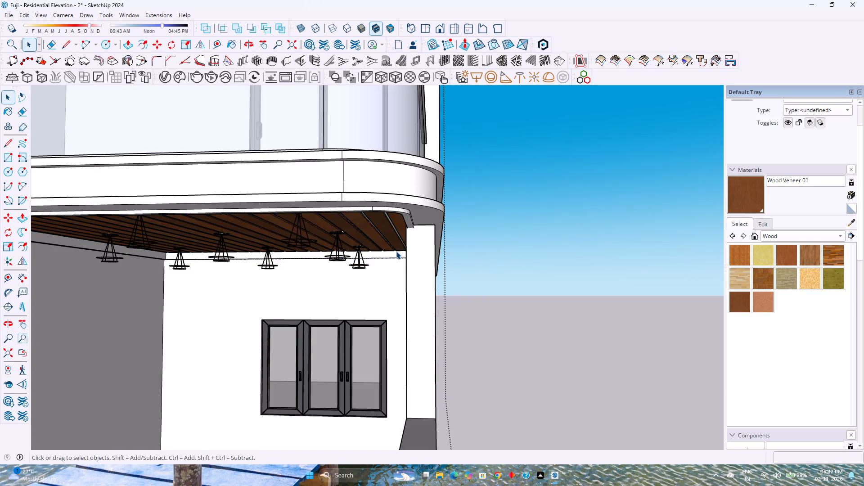
# Enter the group around the wood-strip ceiling and lower the ceiling and lights another 3" along the blue axis.
pyautogui.moveTo(396, 251); pyautogui.dragTo(412, 240, button='middle')
pyautogui.moveTo(418, 237); pyautogui.dragTo(475, 238, button='middle')
pyautogui.middleClick(493, 239)
pyautogui.middleClick(493, 239)
pyautogui.scroll(3, 391, 246)
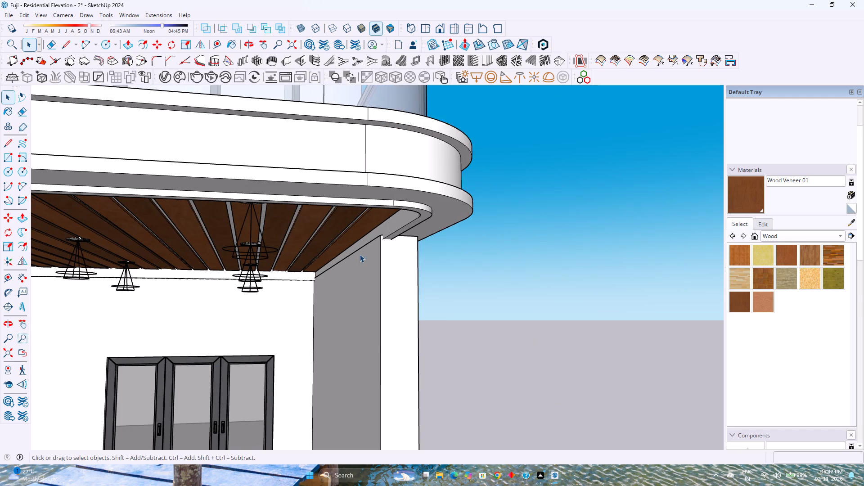
pyautogui.keyDown('shift'); pyautogui.moveTo(306, 264); pyautogui.dragTo(438, 218, button='middle'); pyautogui.keyUp('shift')
pyautogui.keyDown('shift'); pyautogui.moveTo(476, 225); pyautogui.dragTo(393, 272, button='middle'); pyautogui.keyUp('shift')
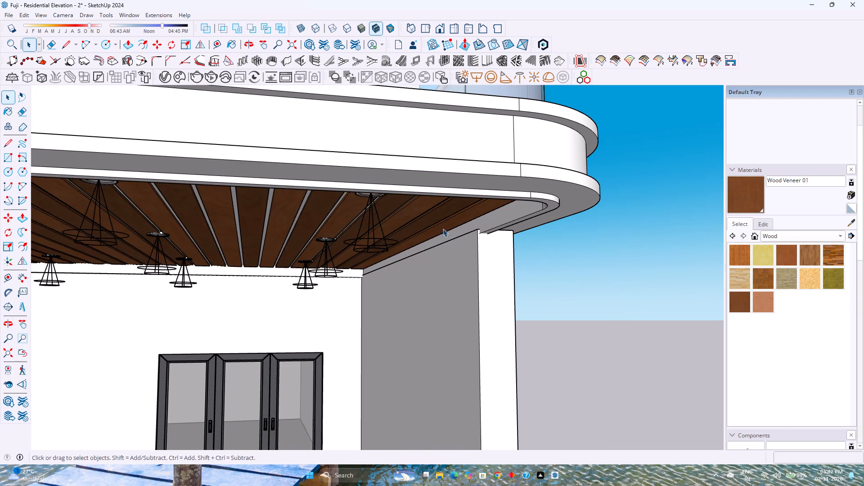
pyautogui.click(445, 219)
pyautogui.click(445, 219)
pyautogui.doubleClick(445, 219)
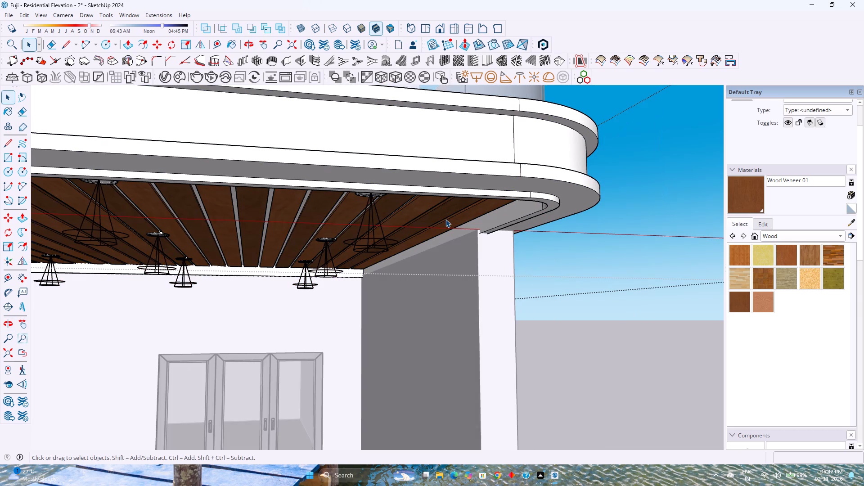
pyautogui.press('m')
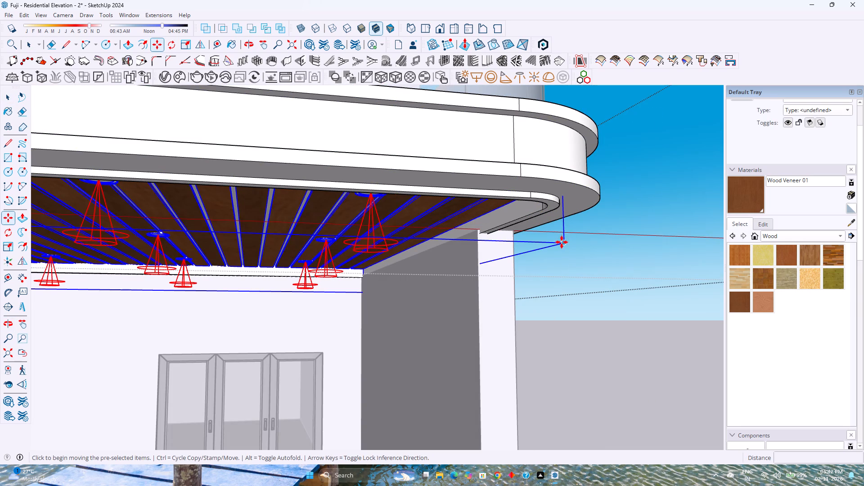
pyautogui.click(562, 243)
pyautogui.press('Up')
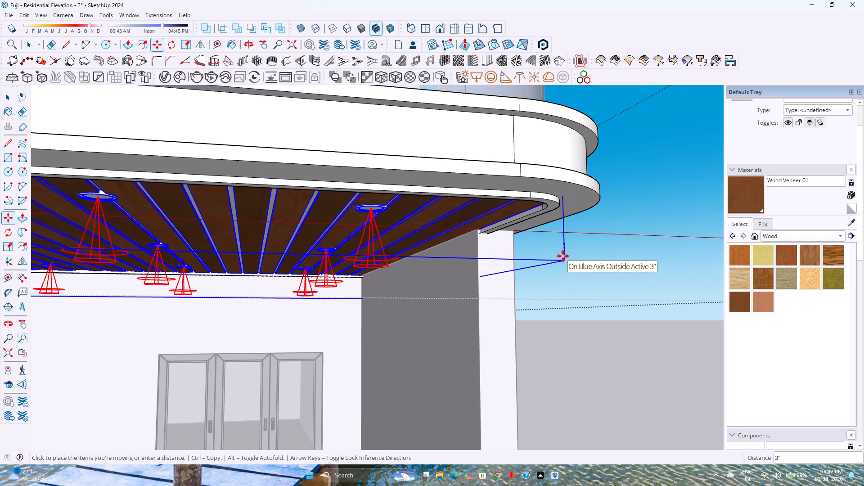
pyautogui.press('3')
pyautogui.press('Return')
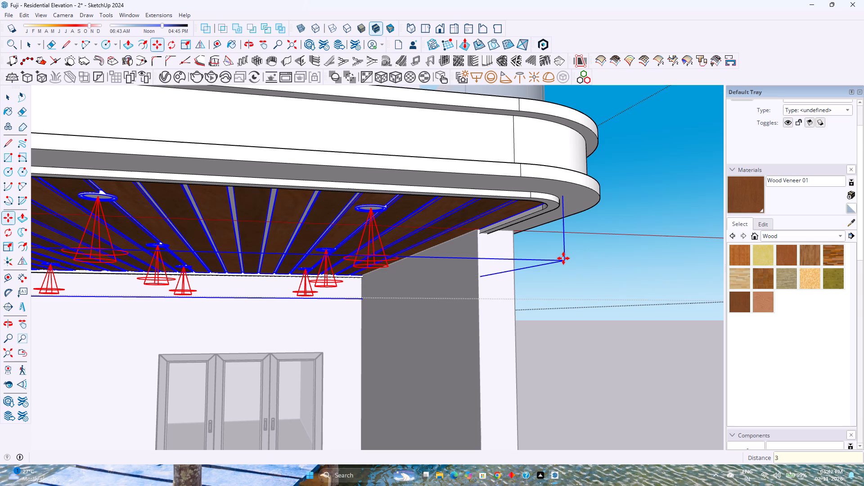
pyautogui.press('space')
pyautogui.press('Escape')
# Save the model with the ceiling in place beneath the balcony.
pyautogui.scroll(-3, 504, 254)
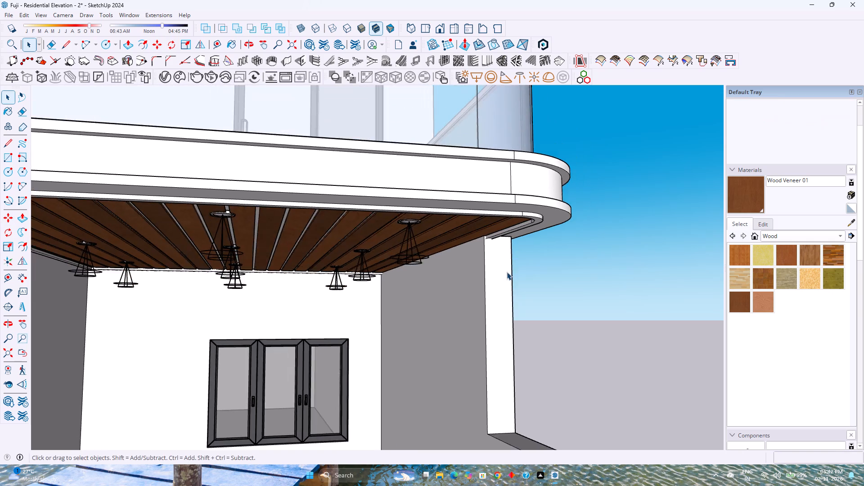
pyautogui.moveTo(507, 272); pyautogui.dragTo(400, 248, button='middle')
pyautogui.scroll(1, 391, 247)
pyautogui.scroll(-12, 391, 247)
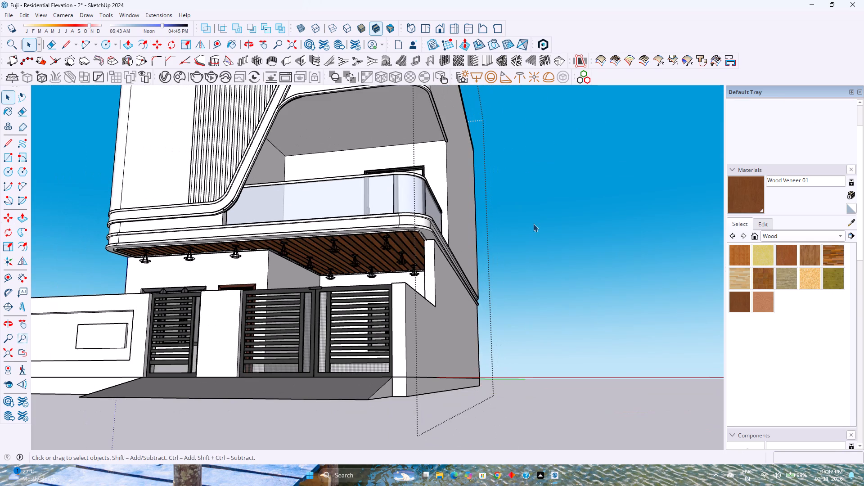
pyautogui.click(533, 224)
pyautogui.keyDown('shift'); pyautogui.moveTo(536, 222); pyautogui.dragTo(557, 268, button='middle'); pyautogui.keyUp('shift')
pyautogui.keyDown('shift'); pyautogui.middleClick(558, 270); pyautogui.keyUp('shift')
pyautogui.click(558, 264)
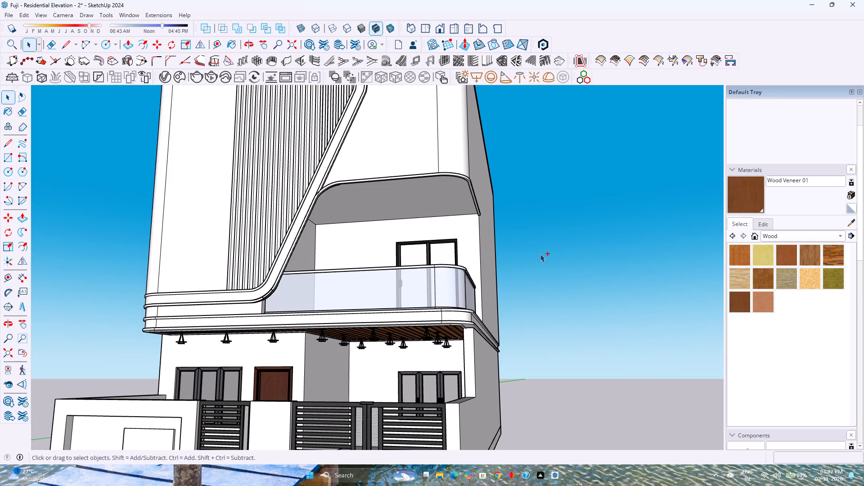
pyautogui.hotkey('ctrl', 's')
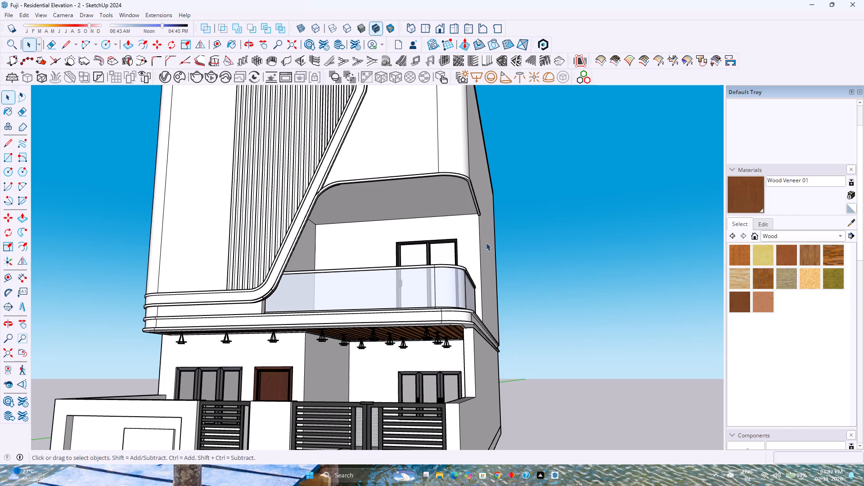
# Examine the balcony ceiling and the whole house elevation from below and from the front.
pyautogui.scroll(-1, 443, 252)
pyautogui.scroll(1, 445, 252)
pyautogui.moveTo(445, 252); pyautogui.dragTo(414, 175, button='middle')
pyautogui.middleClick(414, 171)
pyautogui.moveTo(414, 171); pyautogui.dragTo(414, 189, button='middle')
pyautogui.middleClick(414, 190)
pyautogui.moveTo(414, 193); pyautogui.dragTo(418, 205, button='middle')
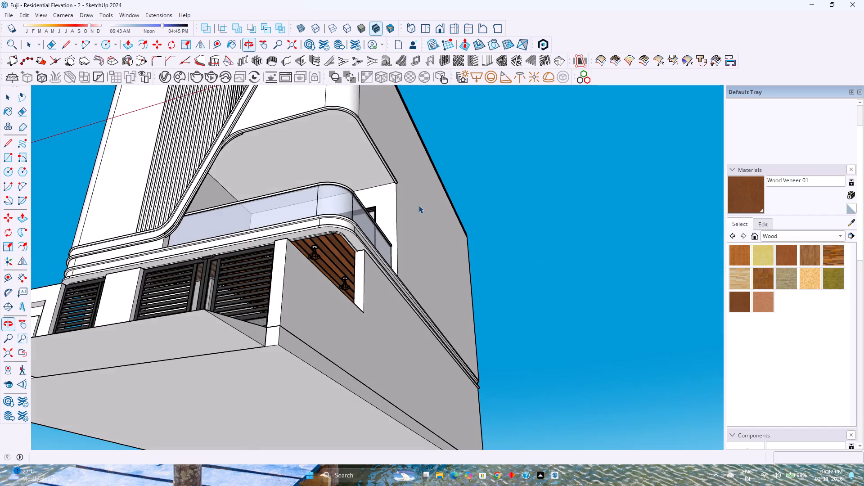
pyautogui.scroll(-4, 418, 203)
pyautogui.moveTo(418, 202); pyautogui.dragTo(470, 248, button='middle')
pyautogui.middleClick(470, 248)
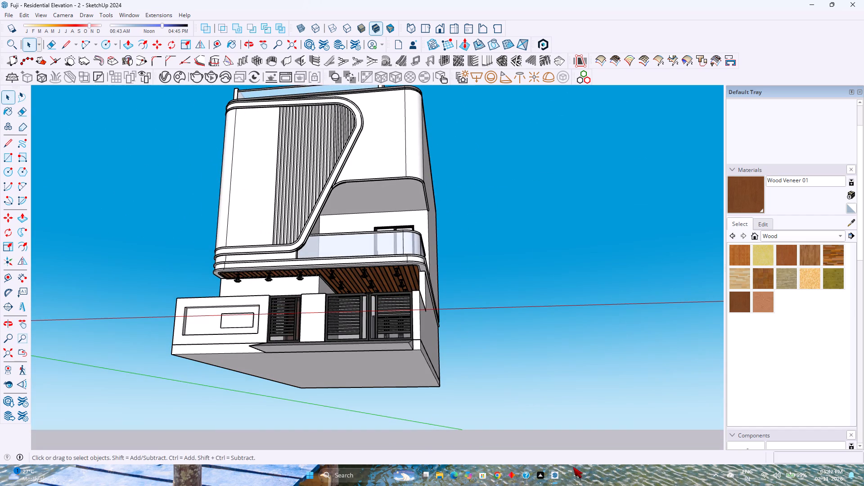
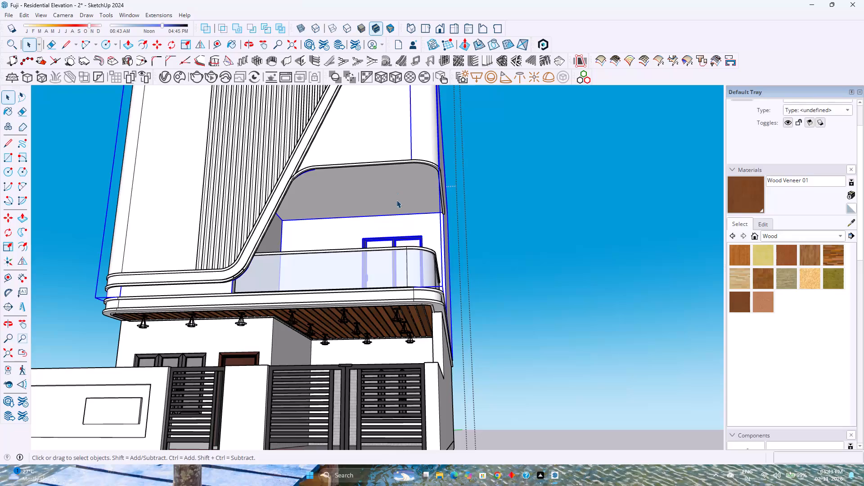
# Copy the upper balcony's ceiling face 20' along the red axis, clear of the building.
pyautogui.doubleClick(396, 200)
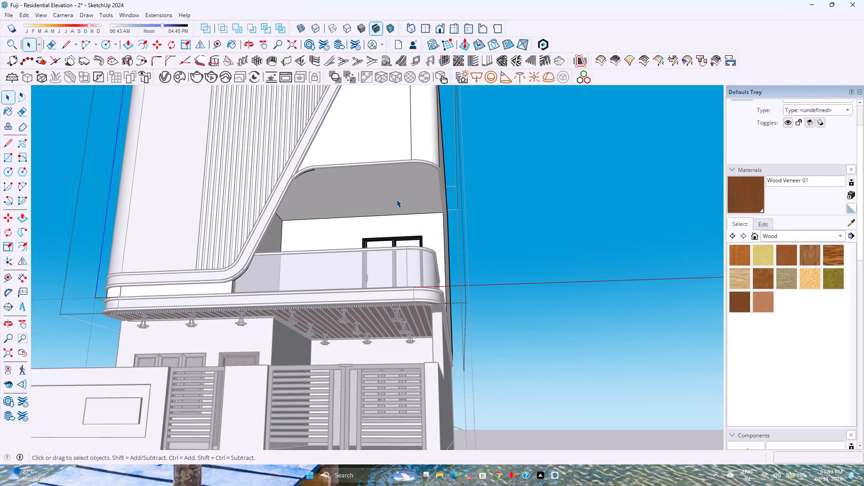
pyautogui.click(396, 198)
pyautogui.scroll(3, 396, 198)
pyautogui.moveTo(400, 230); pyautogui.dragTo(372, 179, button='middle')
pyautogui.middleClick(372, 179)
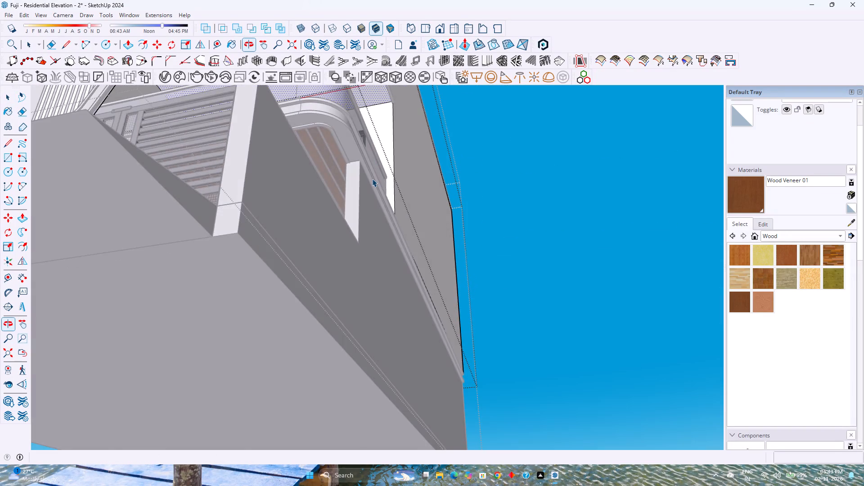
pyautogui.scroll(-5, 372, 179)
pyautogui.keyDown('shift'); pyautogui.moveTo(388, 173); pyautogui.dragTo(423, 301, button='middle'); pyautogui.keyUp('shift')
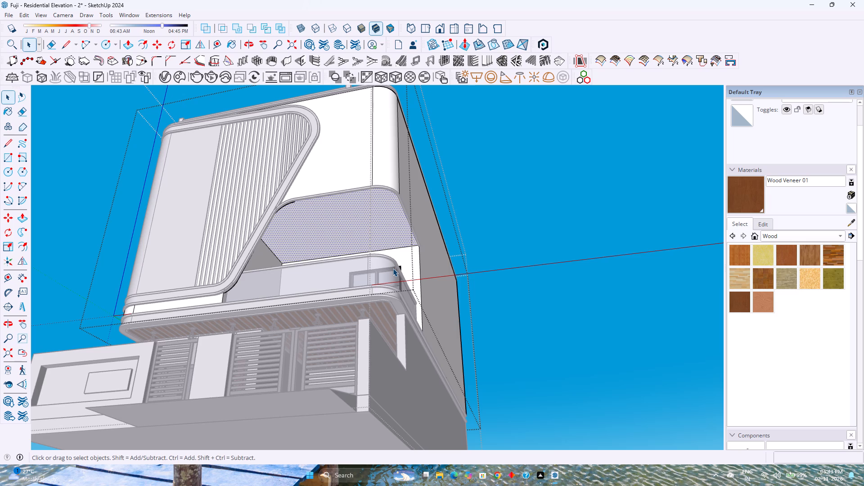
pyautogui.press('m')
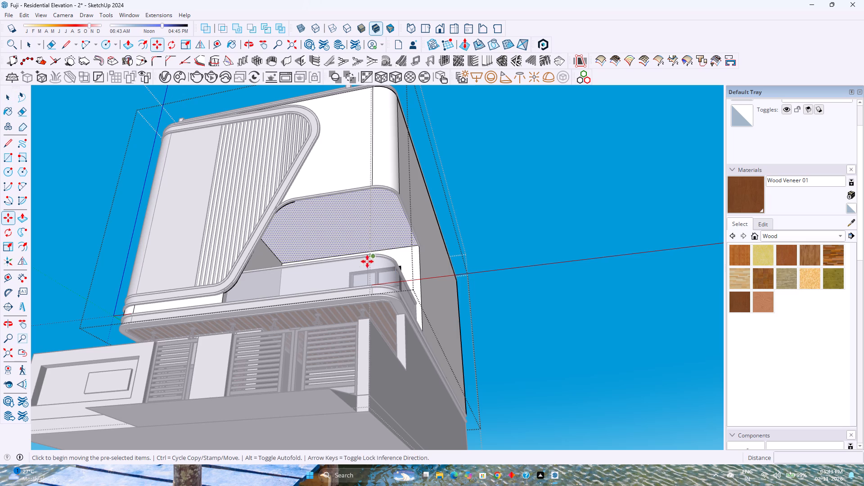
pyautogui.scroll(-1, 284, 264)
pyautogui.scroll(10, 284, 264)
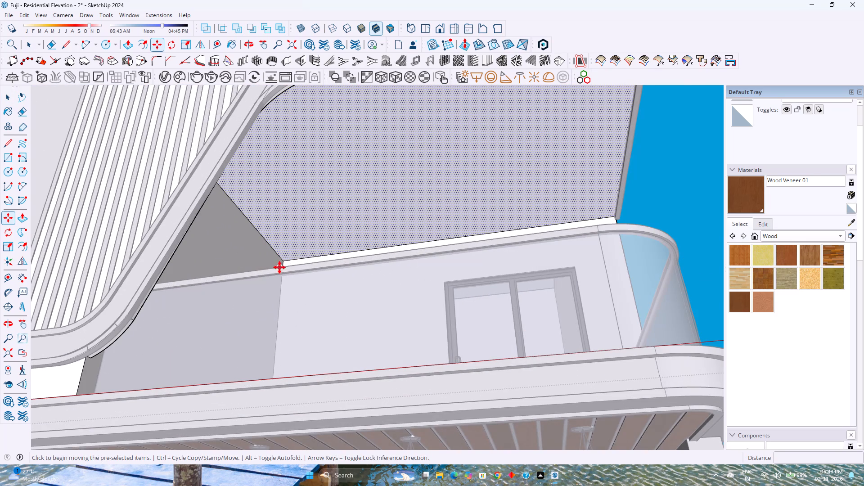
pyautogui.click(283, 266)
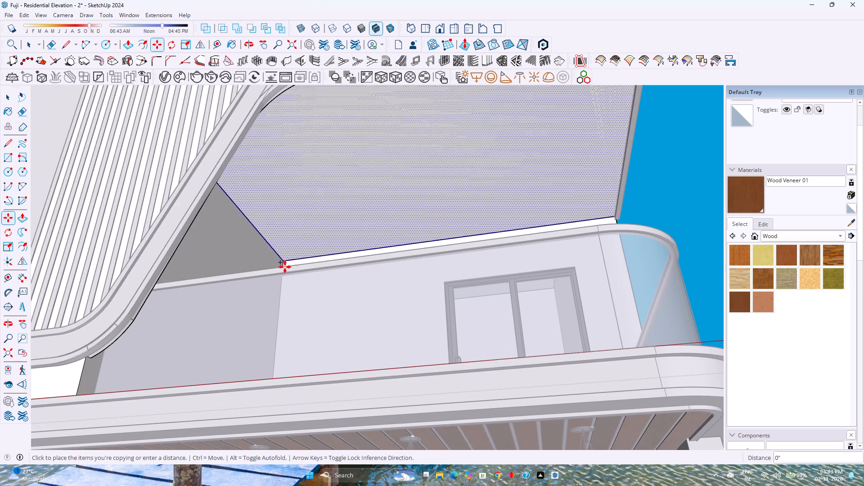
pyautogui.scroll(-7, 390, 273)
pyautogui.keyDown('shift'); pyautogui.moveTo(451, 269); pyautogui.dragTo(267, 291, button='middle'); pyautogui.keyUp('shift')
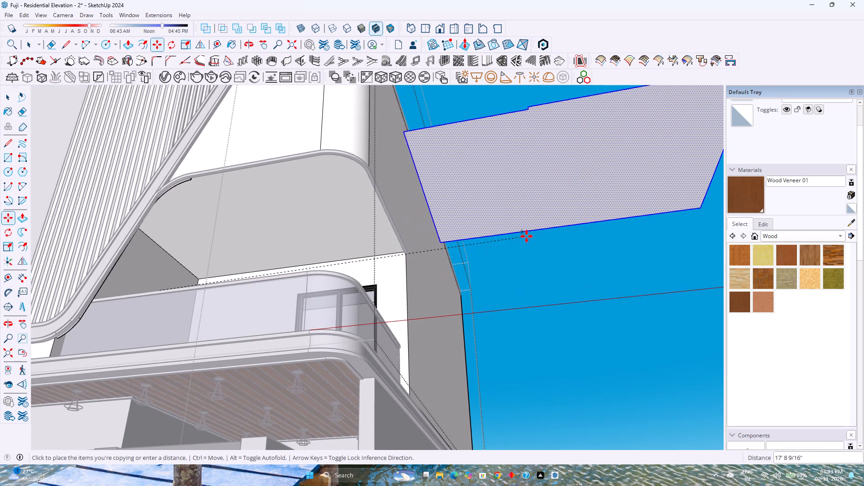
pyautogui.press('Right')
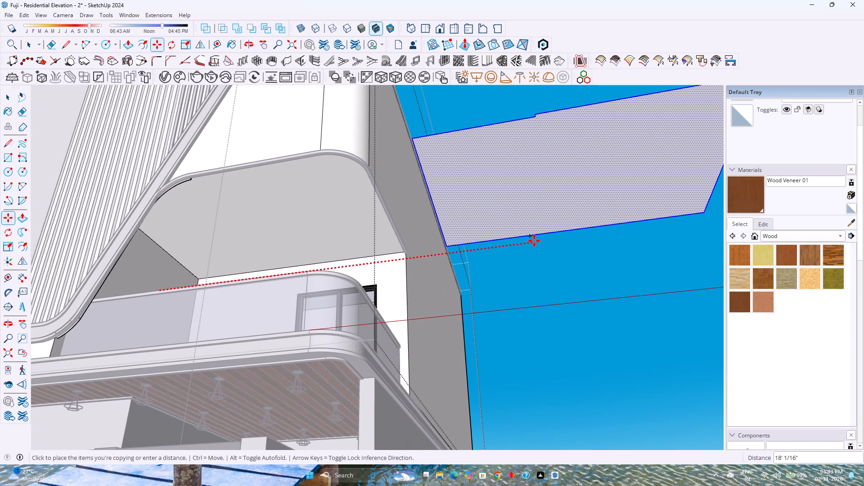
pyautogui.write("20'")
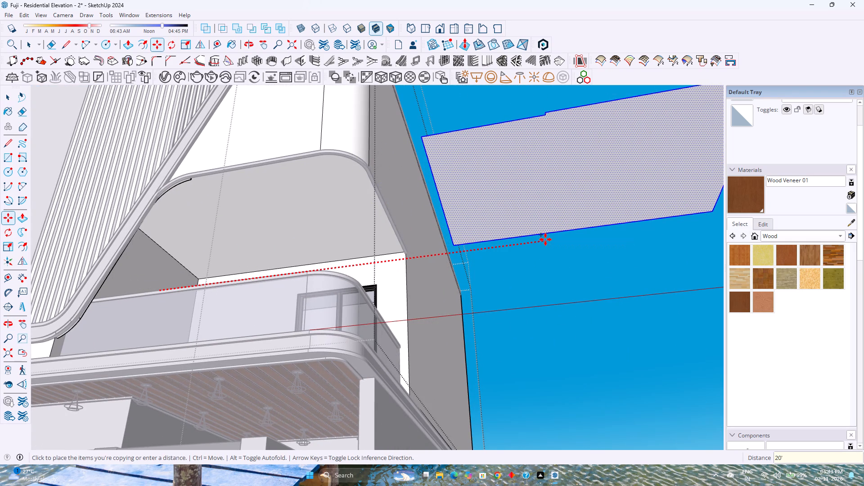
pyautogui.press('Return')
# Make the copied ceiling face a group.
pyautogui.rightClick(559, 185)
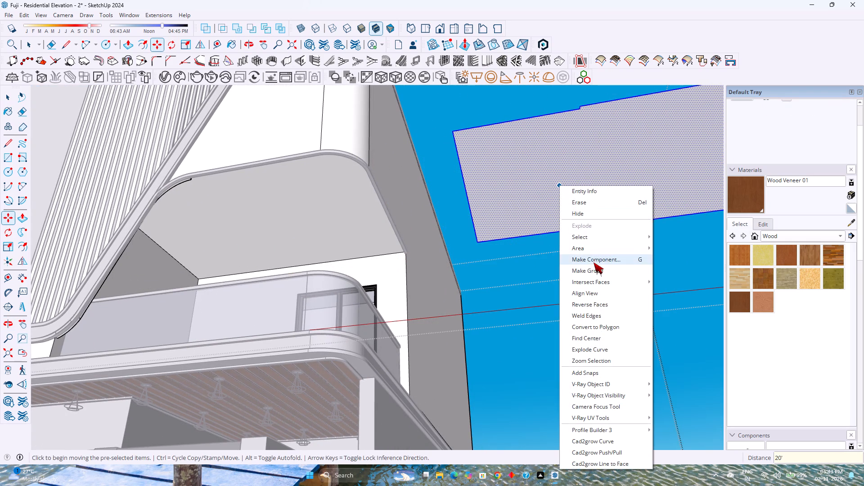
pyautogui.click(597, 270)
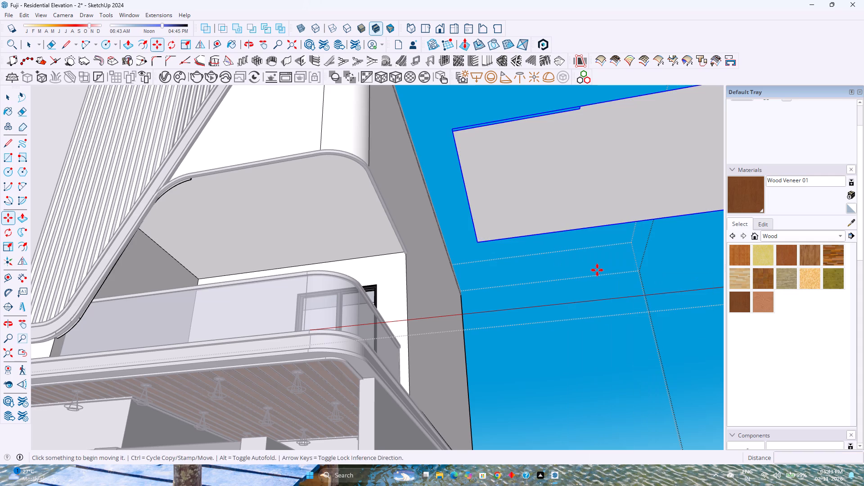
pyautogui.press('space')
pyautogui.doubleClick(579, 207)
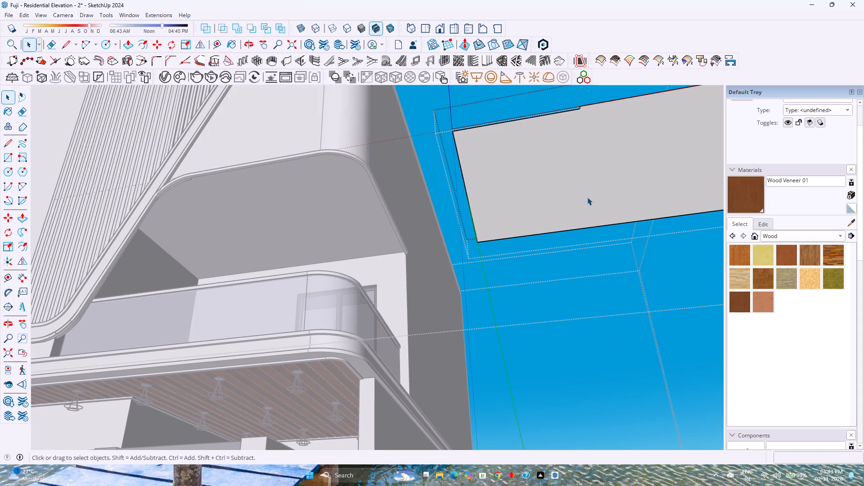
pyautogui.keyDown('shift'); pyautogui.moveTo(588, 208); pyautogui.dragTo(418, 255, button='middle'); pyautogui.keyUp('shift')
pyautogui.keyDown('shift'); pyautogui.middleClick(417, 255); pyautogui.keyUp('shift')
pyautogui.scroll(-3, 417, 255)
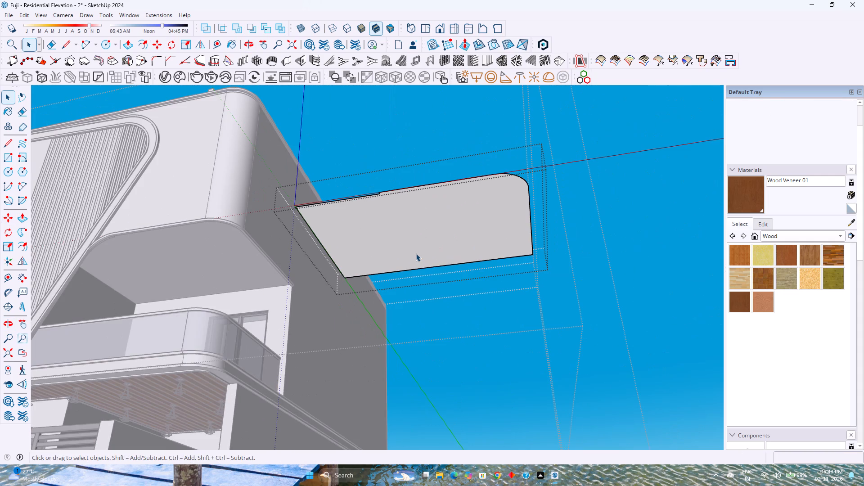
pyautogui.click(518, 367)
# Push/Pull the original balcony ceiling face by 3" and leave the building group.
pyautogui.doubleClick(234, 252)
pyautogui.scroll(2, 234, 252)
pyautogui.moveTo(234, 252); pyautogui.dragTo(297, 265, button='middle')
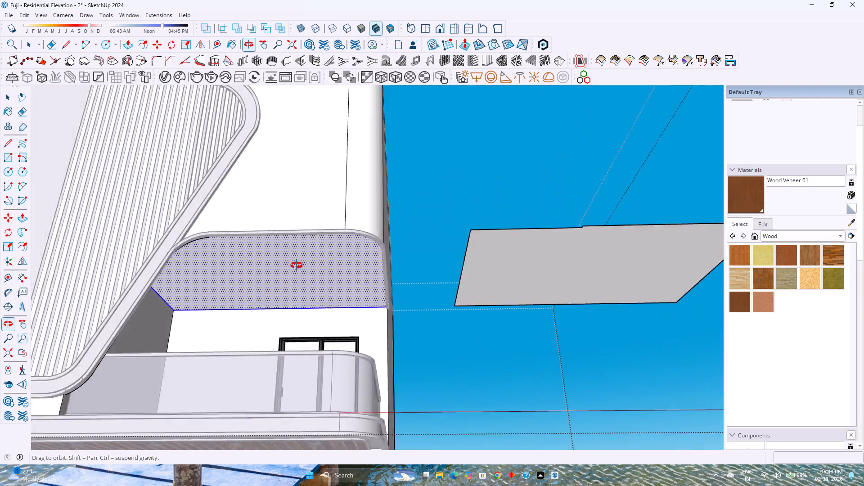
pyautogui.moveTo(297, 265); pyautogui.dragTo(340, 282, button='middle')
pyautogui.scroll(1, 340, 282)
pyautogui.press('p')
pyautogui.click(442, 327)
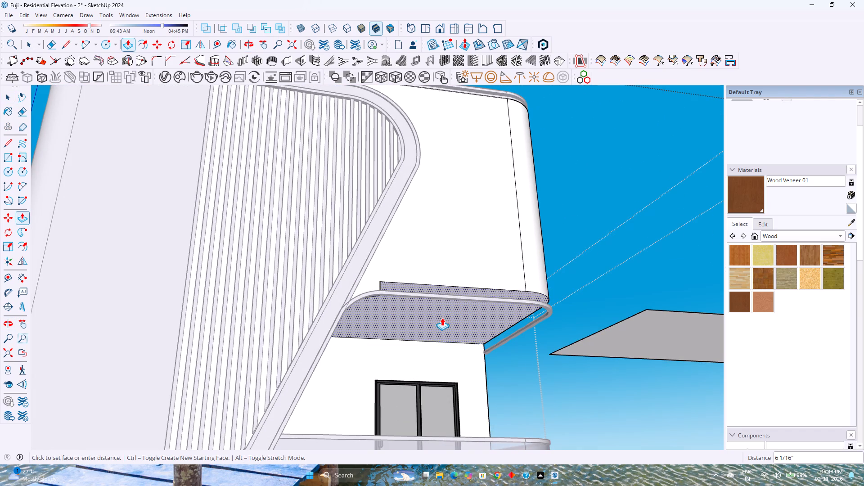
pyautogui.press('3')
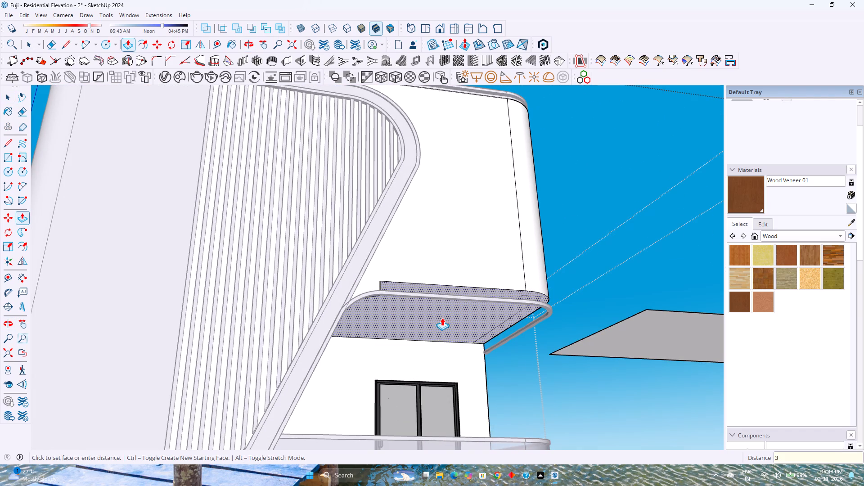
pyautogui.press('Return')
pyautogui.press('space')
pyautogui.press('Escape')
pyautogui.scroll(-2, 442, 318)
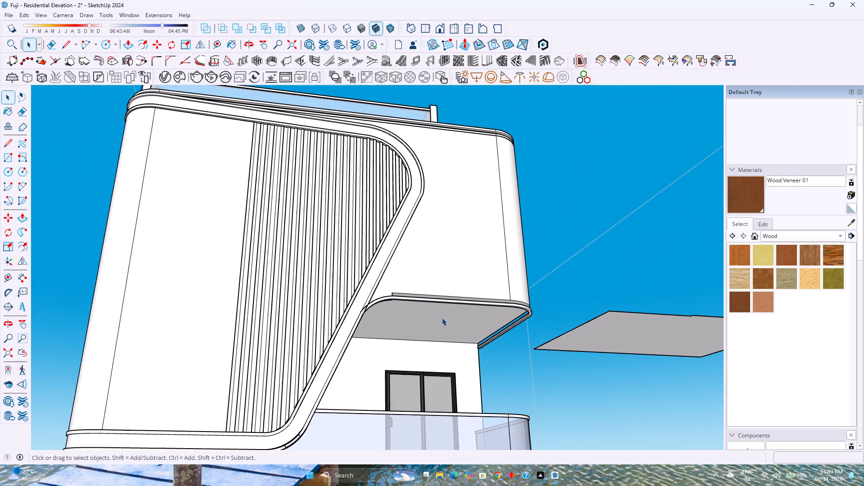
# Open the copied ceiling group and Push/Pull its face into a 3" thick panel.
pyautogui.keyDown('shift'); pyautogui.moveTo(528, 340); pyautogui.dragTo(456, 329, button='middle'); pyautogui.keyUp('shift')
pyautogui.moveTo(455, 329); pyautogui.dragTo(344, 345, button='middle')
pyautogui.keyDown('shift'); pyautogui.moveTo(421, 337); pyautogui.dragTo(280, 337, button='middle'); pyautogui.keyUp('shift')
pyautogui.middleClick(280, 337)
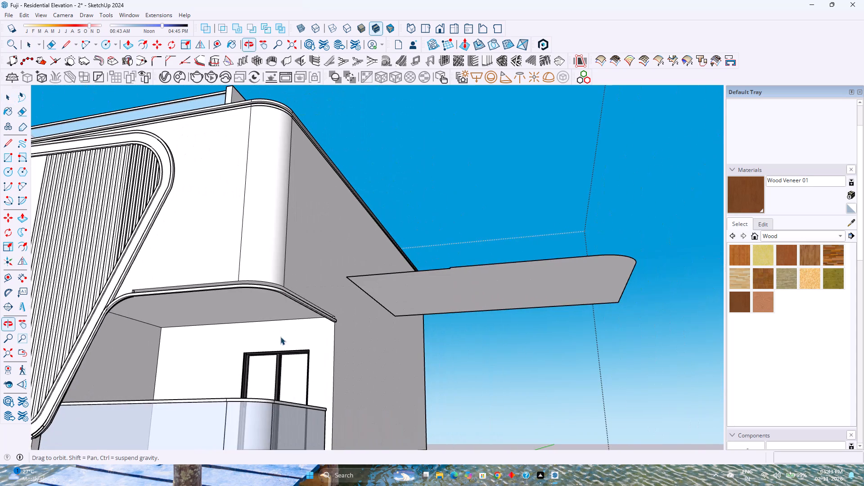
pyautogui.doubleClick(448, 298)
pyautogui.scroll(2, 448, 298)
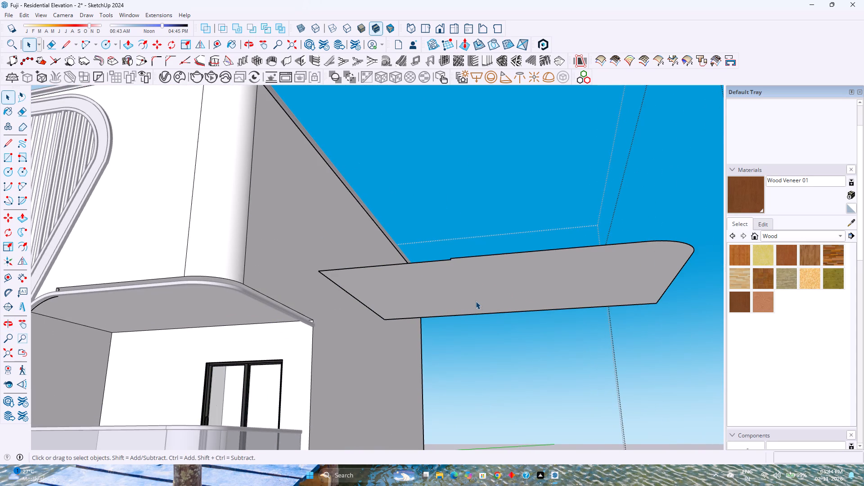
pyautogui.press('p')
pyautogui.press('space')
pyautogui.click(507, 282)
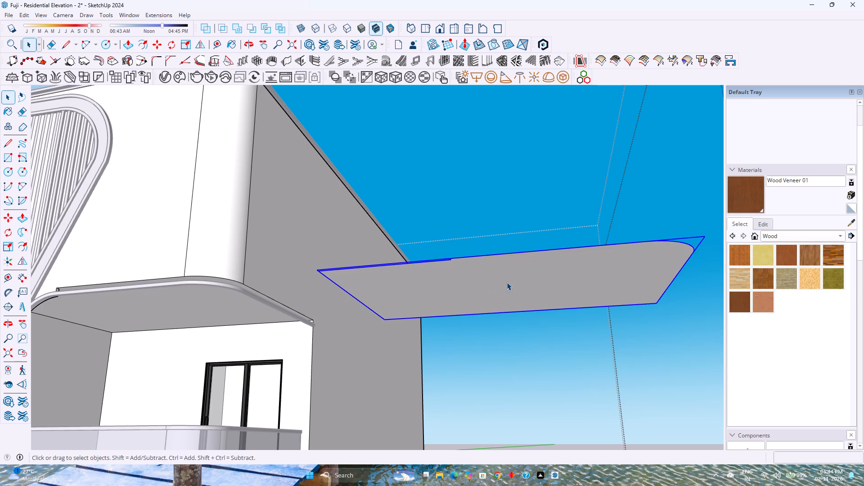
pyautogui.doubleClick(507, 282)
pyautogui.press('p')
pyautogui.click(507, 282)
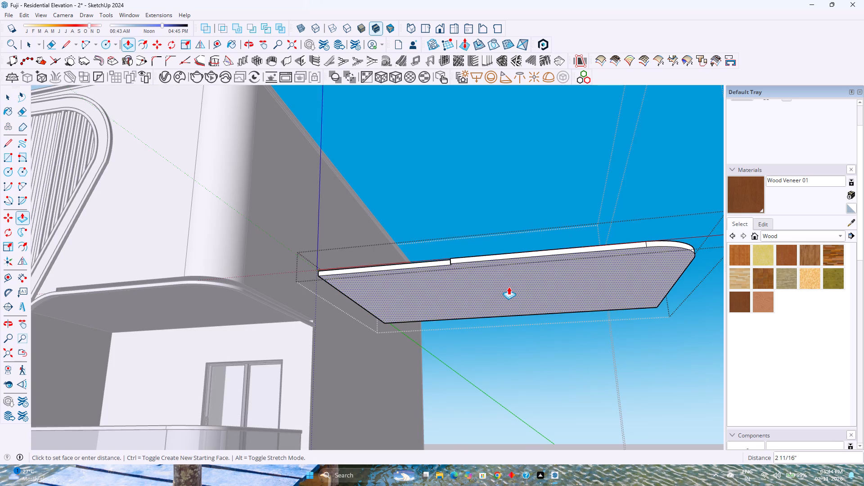
pyautogui.press('3')
pyautogui.press('Return')
# Place guides on the panel's underside, 2' in from each of its two short side edges.
pyautogui.moveTo(507, 306); pyautogui.dragTo(504, 270, button='middle')
pyautogui.middleClick(504, 264)
pyautogui.scroll(-4, 505, 264)
pyautogui.moveTo(490, 292); pyautogui.dragTo(498, 250, button='middle')
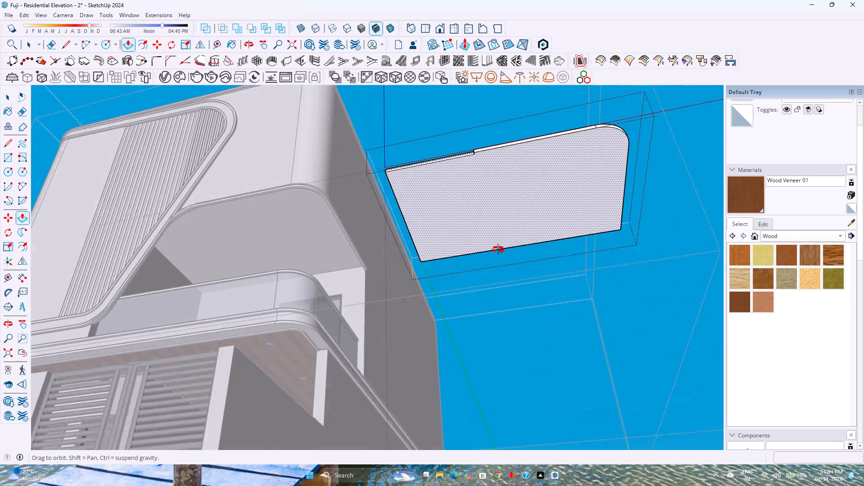
pyautogui.moveTo(498, 250); pyautogui.dragTo(500, 247, button='middle')
pyautogui.keyDown('shift'); pyautogui.moveTo(514, 228); pyautogui.dragTo(477, 272, button='middle'); pyautogui.keyUp('shift')
pyautogui.moveTo(457, 282); pyautogui.dragTo(459, 278, button='middle')
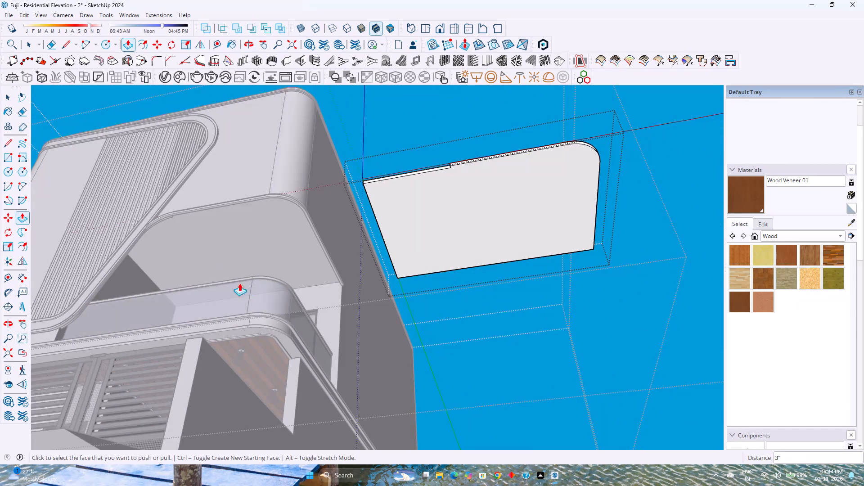
pyautogui.click(220, 40)
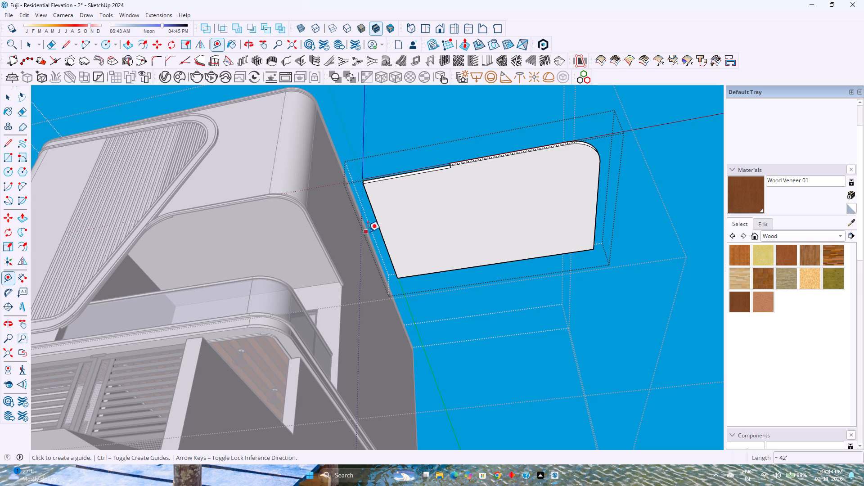
pyautogui.click(379, 226)
pyautogui.write("2'")
pyautogui.press('Return')
pyautogui.click(599, 203)
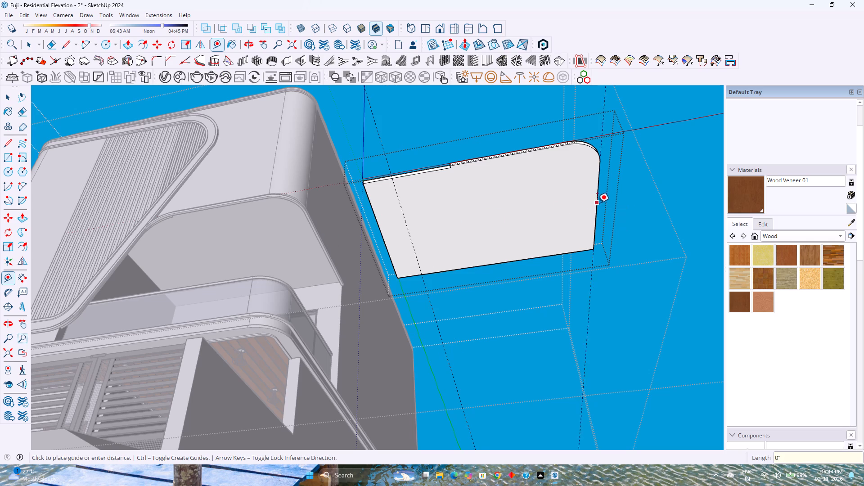
pyautogui.press('2')
pyautogui.press("'")
pyautogui.press('Return')
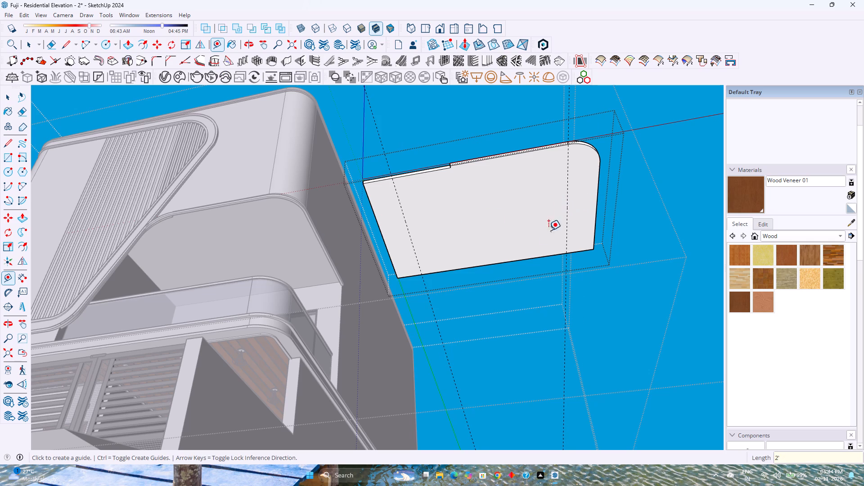
# Place guides on the panel's underside, 2'6" in from its long back and front edges.
pyautogui.click(531, 261)
pyautogui.write('2\'6"')
pyautogui.press('Return')
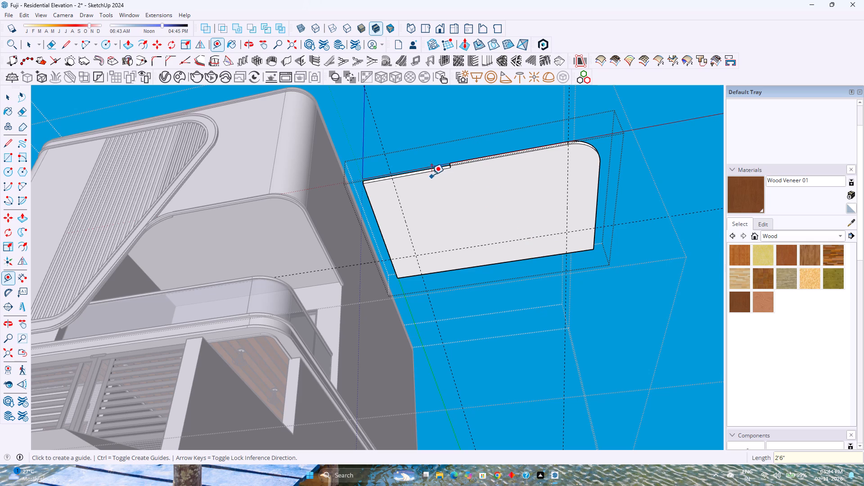
pyautogui.click(432, 173)
pyautogui.write('2;')
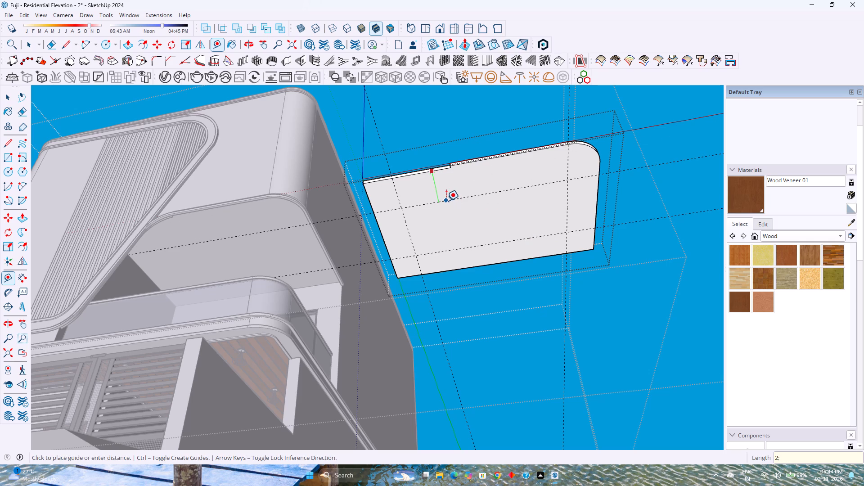
pyautogui.press('BackSpace')
pyautogui.write("'6")
pyautogui.hotkey('shift', '"')
pyautogui.press('Return')
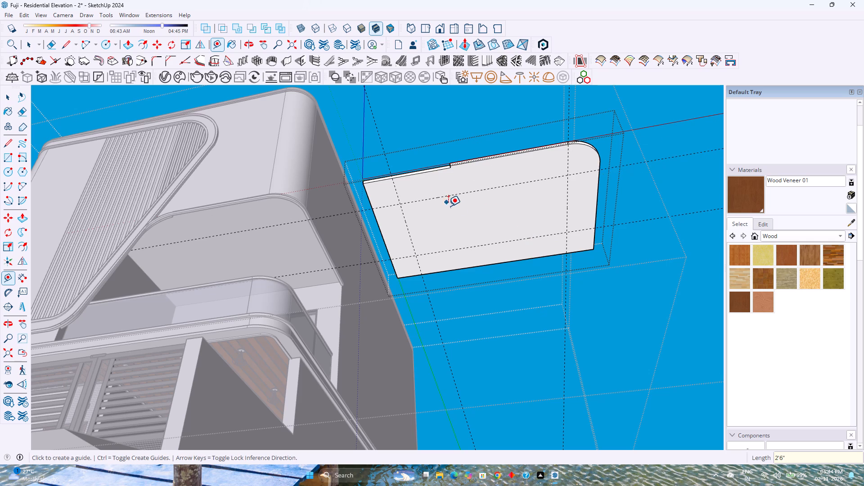
# Draw a circle of 3" radius where the front guide crosses the side guide nearest the building.
pyautogui.moveTo(455, 221); pyautogui.dragTo(432, 203, button='middle')
pyautogui.middleClick(432, 202)
pyautogui.press('c')
pyautogui.scroll(2, 401, 193)
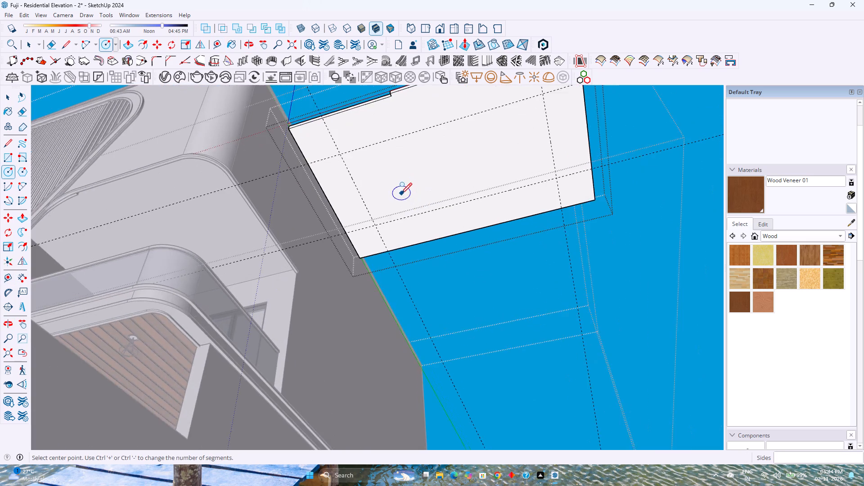
pyautogui.scroll(2, 401, 193)
pyautogui.keyDown('ctrl'); pyautogui.moveTo(396, 190); pyautogui.dragTo(448, 218, button='middle'); pyautogui.keyUp('ctrl')
pyautogui.middleClick(448, 218)
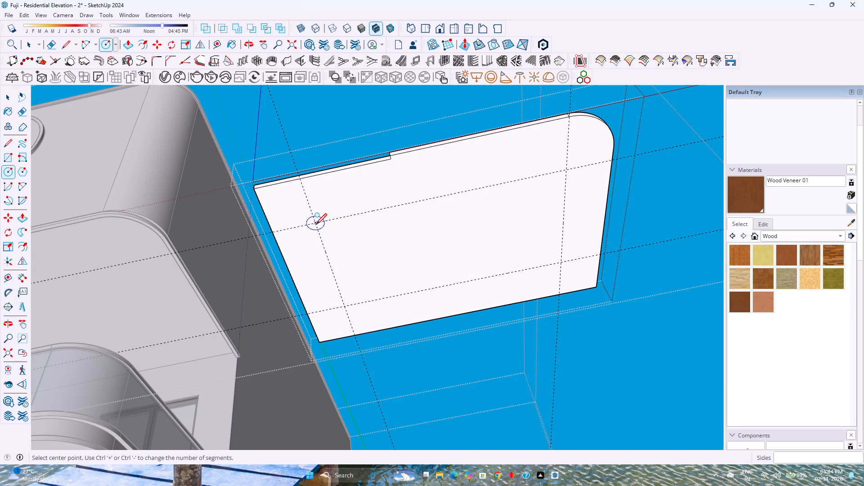
pyautogui.click(316, 224)
pyautogui.press('3')
pyautogui.press('Return')
pyautogui.press('space')
# Select the edge of the 3" radius circle and set its segments to 240.
pyautogui.scroll(8, 323, 228)
pyautogui.click(314, 220)
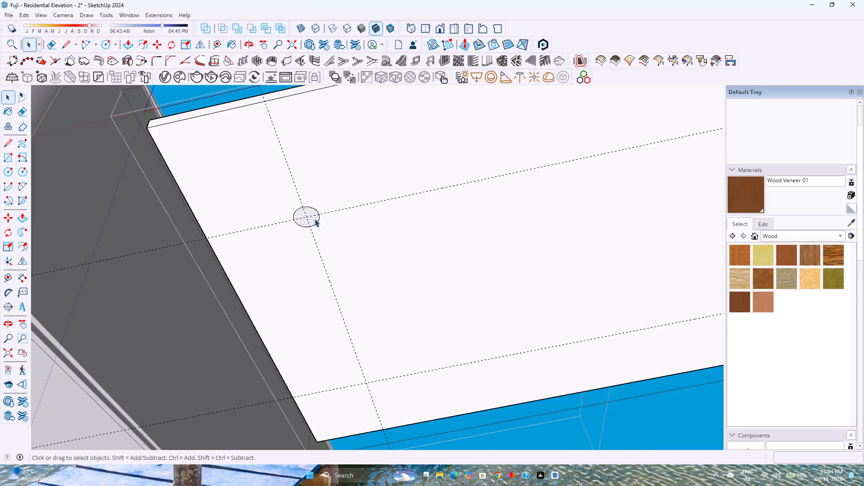
pyautogui.click(319, 219)
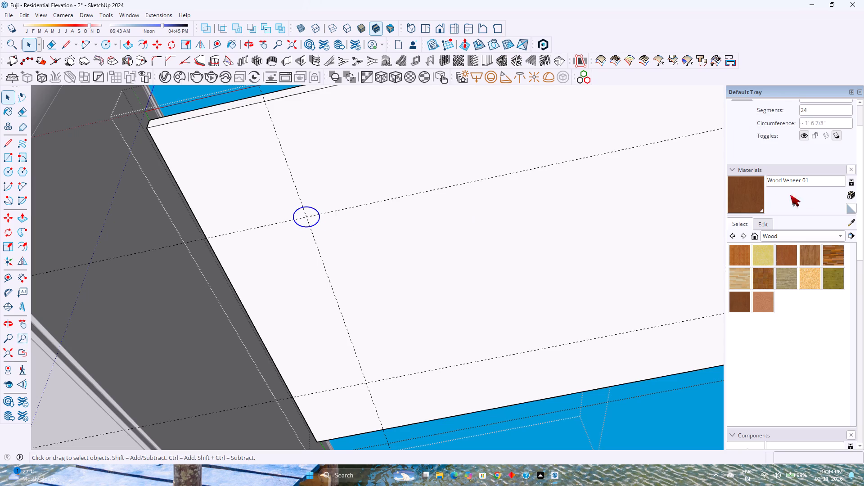
pyautogui.scroll(1, 827, 118)
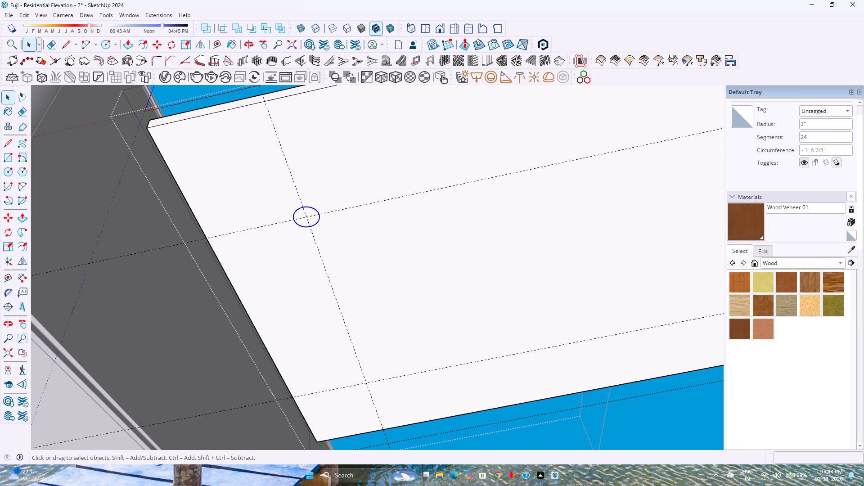
pyautogui.click(820, 134)
pyautogui.press('0')
pyautogui.press('Return')
# Copy the circle from its centre to where the back guide crosses the same side guide.
pyautogui.click(313, 219)
pyautogui.press('m')
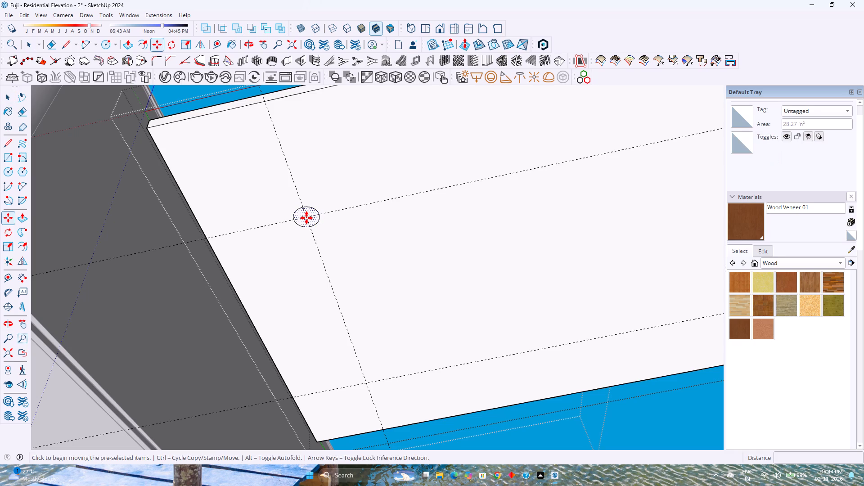
pyautogui.click(306, 218)
pyautogui.click(364, 385)
pyautogui.scroll(-5, 362, 381)
pyautogui.press('space')
# Add the original circle to the selection and copy both circles along the guides to the crossings on the far side guide.
pyautogui.scroll(7, 361, 383)
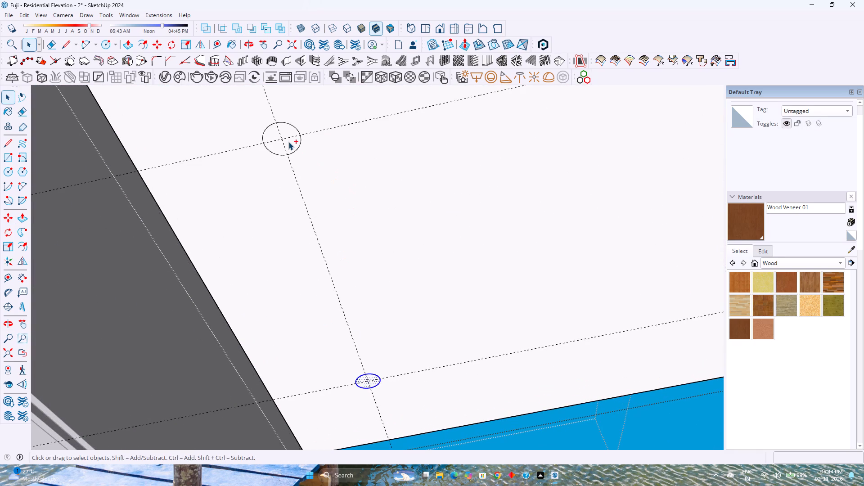
pyautogui.keyDown('ctrl'); pyautogui.click(288, 144); pyautogui.keyUp('ctrl')
pyautogui.press('m')
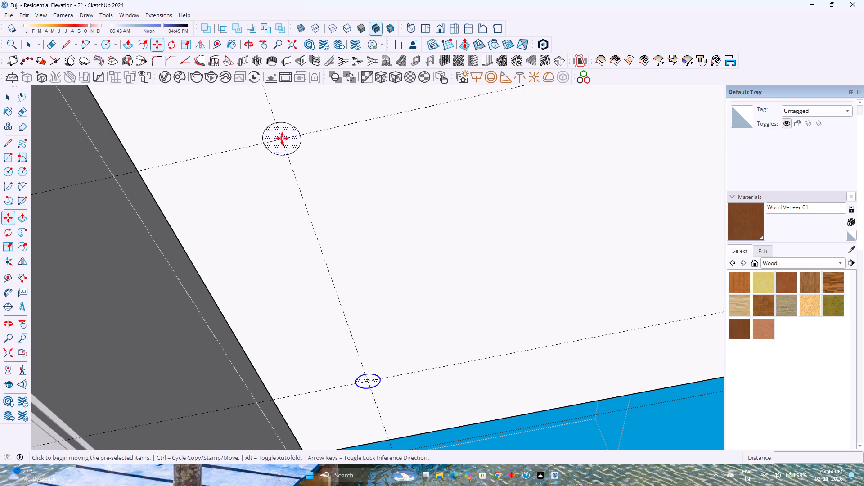
pyautogui.click(283, 139)
pyautogui.scroll(-10, 345, 172)
pyautogui.keyDown('shift'); pyautogui.moveTo(351, 174); pyautogui.dragTo(313, 227, button='middle'); pyautogui.keyUp('shift')
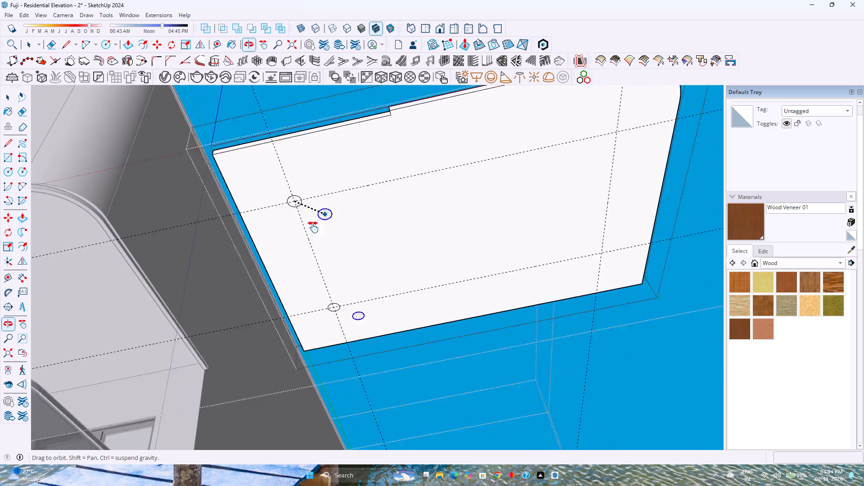
pyautogui.keyDown('shift'); pyautogui.moveTo(313, 227); pyautogui.dragTo(295, 244, button='middle'); pyautogui.keyUp('shift')
pyautogui.keyDown('shift'); pyautogui.middleClick(294, 244); pyautogui.keyUp('shift')
pyautogui.click(584, 166)
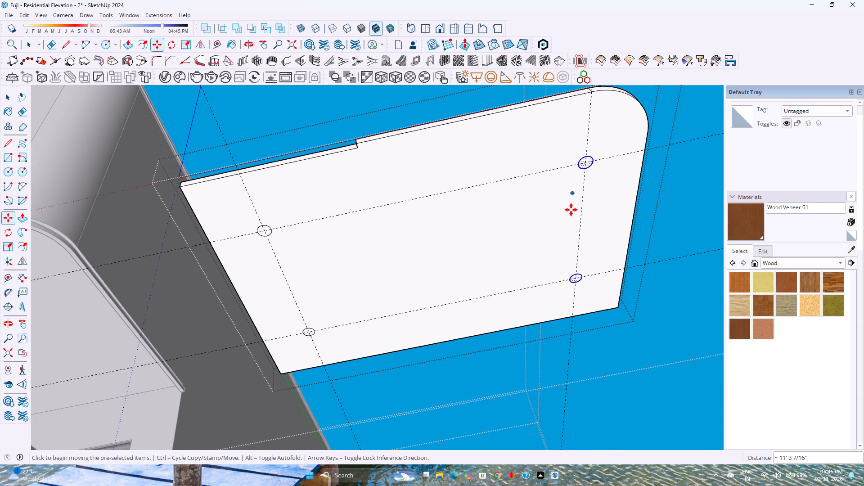
# Divide the copy distance into three equal intervals (/3) so intermediate circle pairs fill both guides.
pyautogui.write('/4')
pyautogui.press('Return')
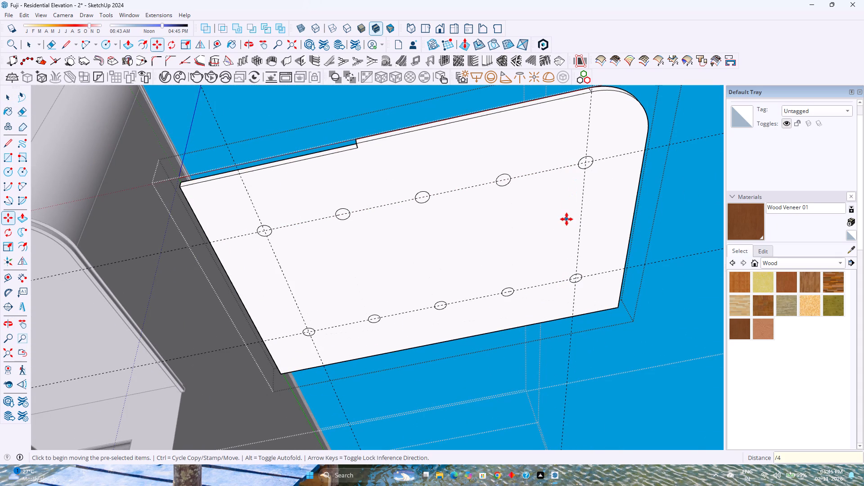
pyautogui.write('/3')
pyautogui.press('Return')
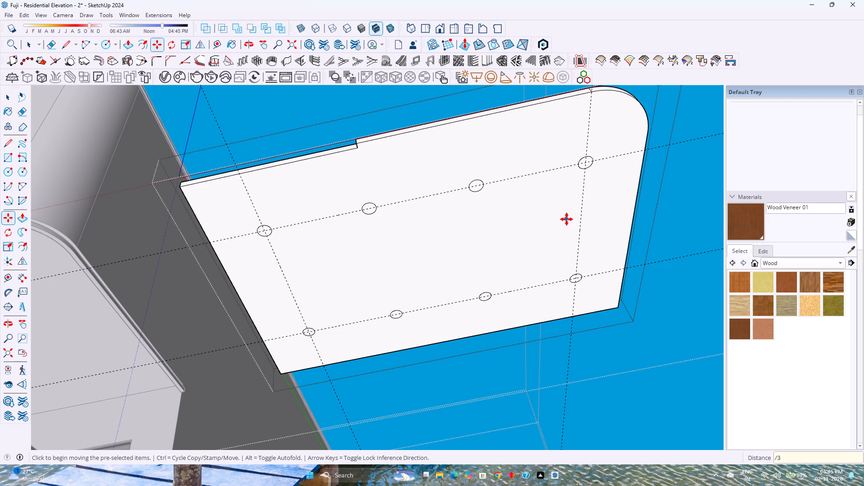
pyautogui.press('space')
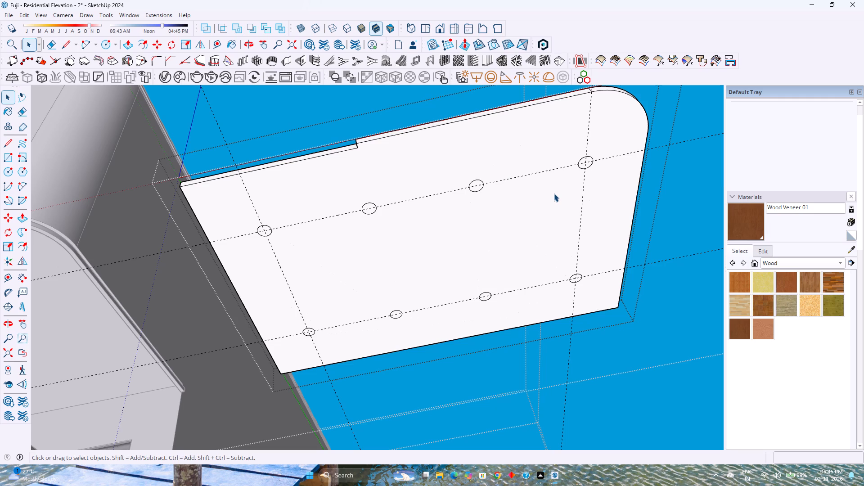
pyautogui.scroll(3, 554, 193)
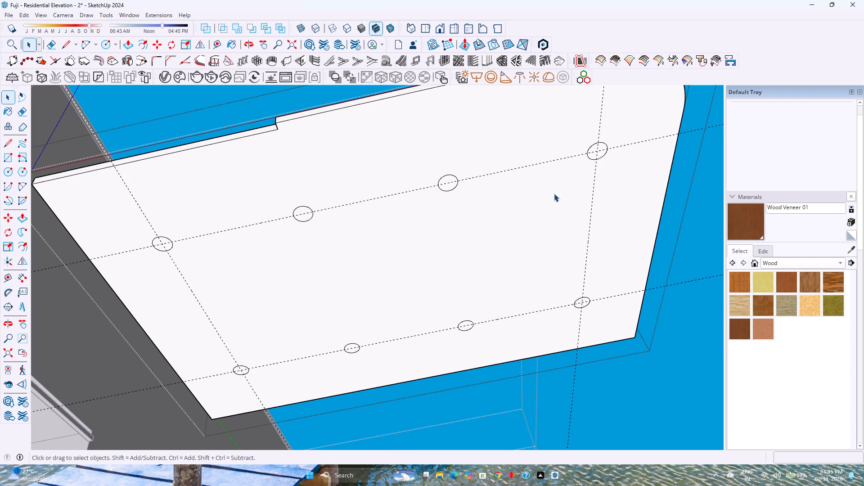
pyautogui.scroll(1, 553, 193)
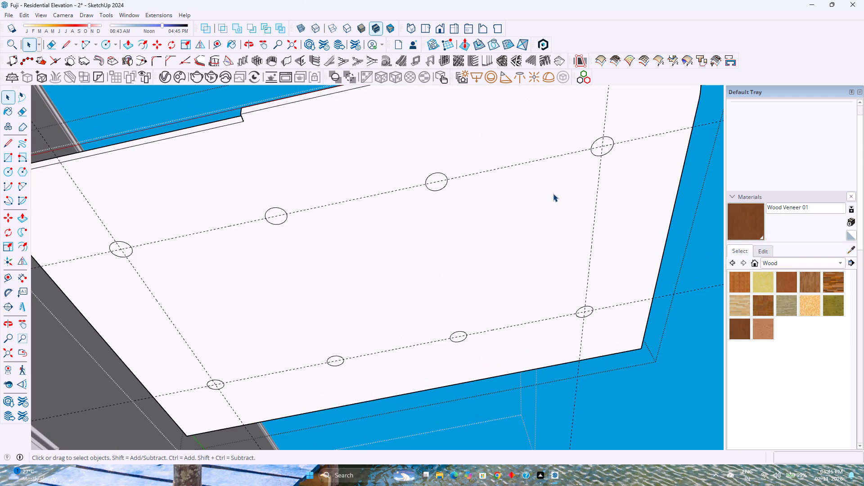
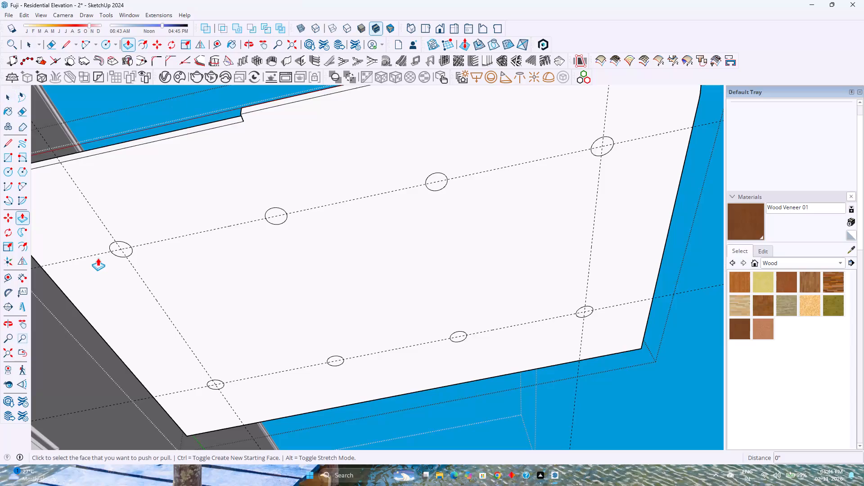
# Recess the first circle 1.5" into the ceiling panel and repeat it on the other circles in the row nearer the notched edge.
pyautogui.scroll(3, 125, 252)
pyautogui.click(127, 252)
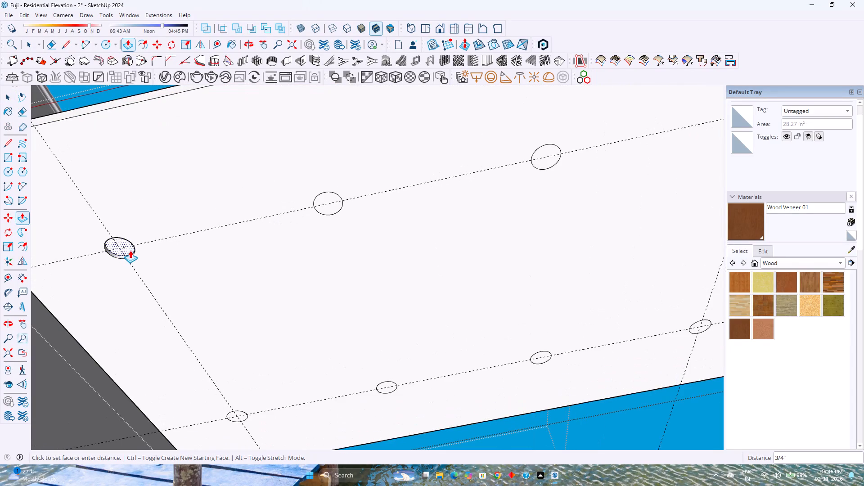
pyautogui.write('1.5')
pyautogui.press('Return')
pyautogui.doubleClick(331, 209)
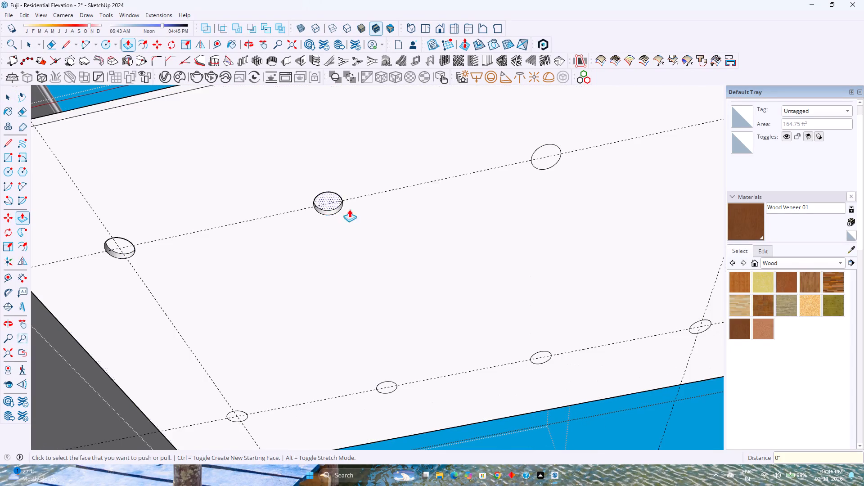
pyautogui.doubleClick(543, 162)
pyautogui.scroll(-3, 524, 173)
pyautogui.keyDown('shift'); pyautogui.moveTo(564, 173); pyautogui.dragTo(462, 215, button='middle'); pyautogui.keyUp('shift')
pyautogui.scroll(3, 646, 171)
pyautogui.doubleClick(601, 171)
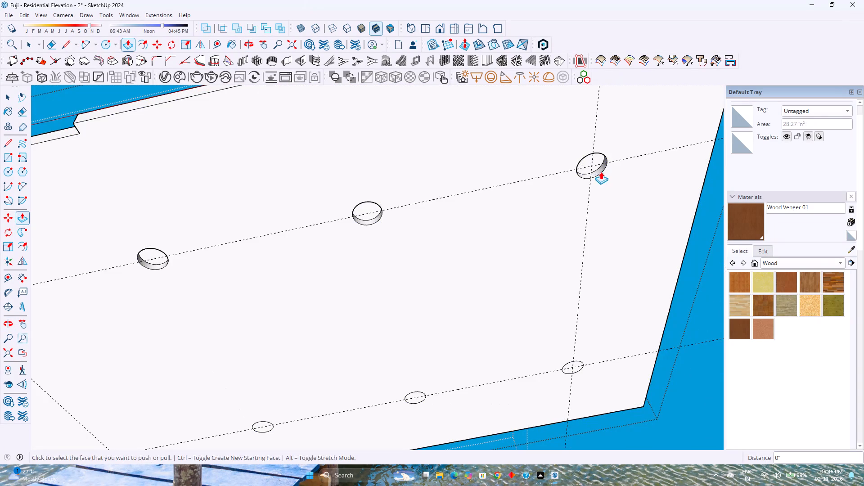
# Repeat the 1.5" recess on all four circles in the row nearer the panel's straight long edge.
pyautogui.scroll(4, 575, 372)
pyautogui.doubleClick(575, 370)
pyautogui.keyDown('shift'); pyautogui.moveTo(481, 337); pyautogui.dragTo(531, 280, button='middle'); pyautogui.keyUp('shift')
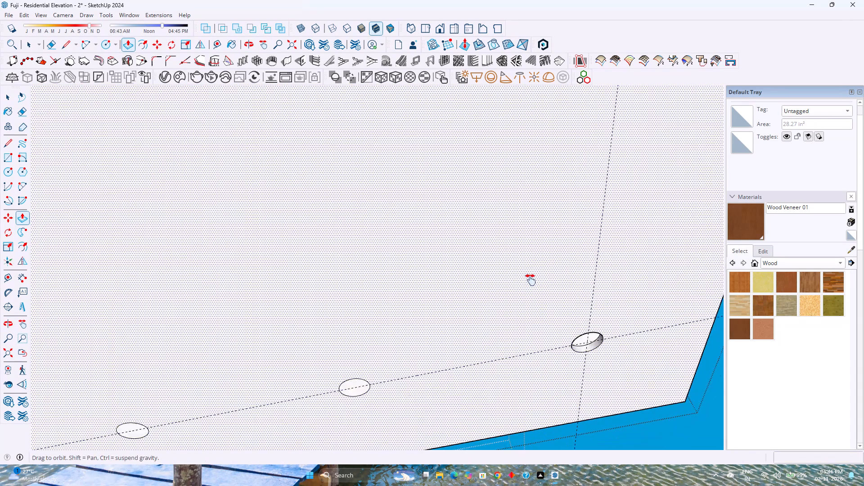
pyautogui.keyDown('shift'); pyautogui.moveTo(531, 280); pyautogui.dragTo(534, 277, button='middle'); pyautogui.keyUp('shift')
pyautogui.keyDown('shift'); pyautogui.middleClick(542, 270); pyautogui.keyUp('shift')
pyautogui.scroll(-2, 548, 266)
pyautogui.scroll(3, 420, 362)
pyautogui.doubleClick(409, 344)
pyautogui.scroll(-3, 409, 344)
pyautogui.keyDown('shift'); pyautogui.moveTo(370, 347); pyautogui.dragTo(481, 281, button='middle'); pyautogui.keyUp('shift')
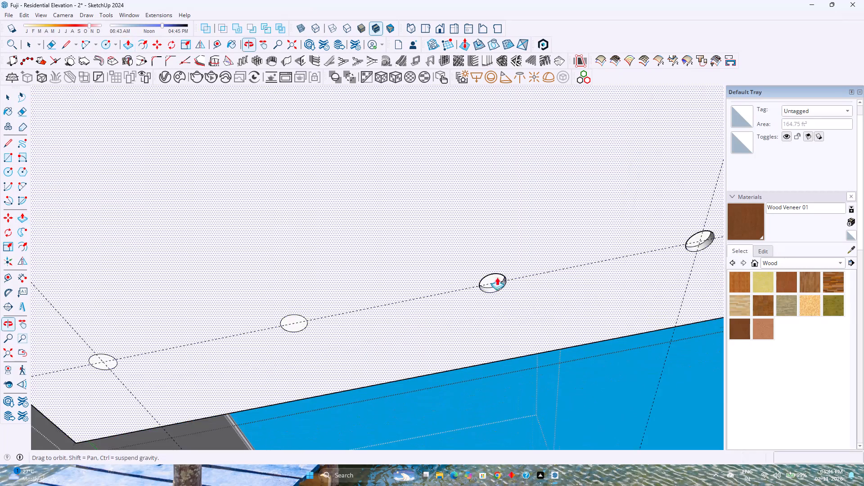
pyautogui.scroll(2, 391, 317)
pyautogui.doubleClick(304, 321)
pyautogui.keyDown('shift'); pyautogui.moveTo(317, 316); pyautogui.dragTo(550, 251, button='middle'); pyautogui.keyUp('shift')
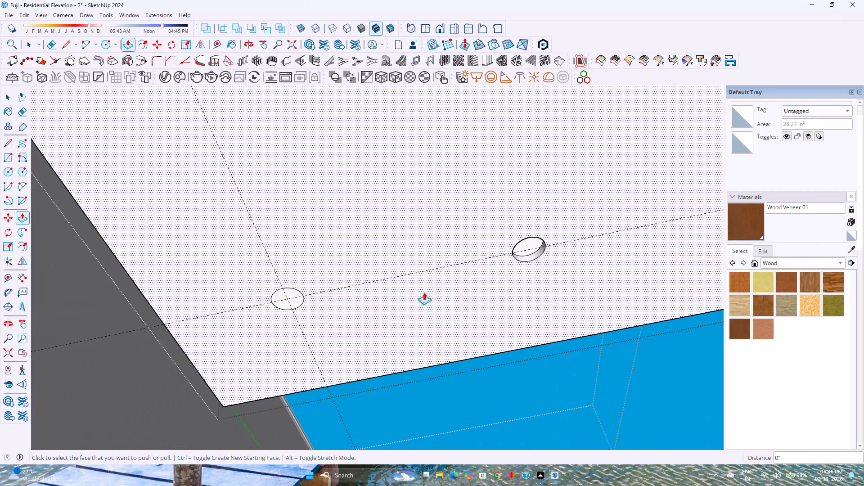
pyautogui.scroll(2, 272, 297)
pyautogui.doubleClick(287, 305)
pyautogui.scroll(-10, 288, 305)
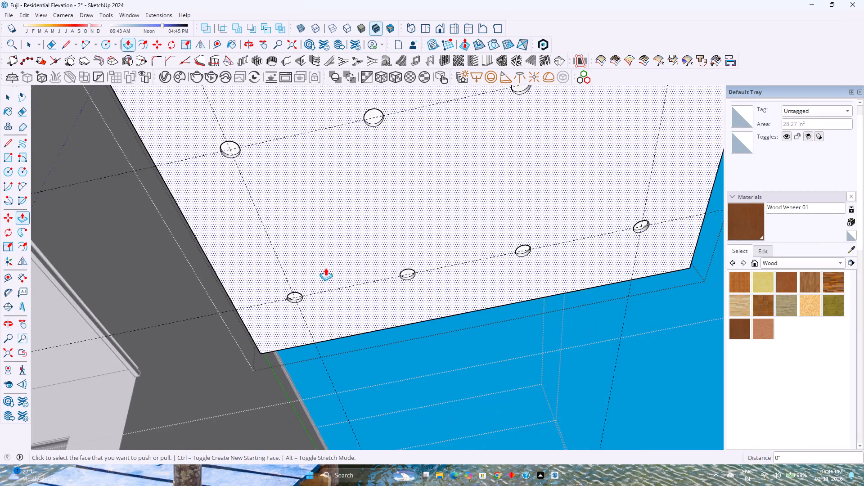
pyautogui.keyDown('shift'); pyautogui.moveTo(333, 272); pyautogui.dragTo(382, 337, button='middle'); pyautogui.keyUp('shift')
pyautogui.moveTo(351, 306); pyautogui.dragTo(352, 277, button='middle')
pyautogui.scroll(4, 353, 276)
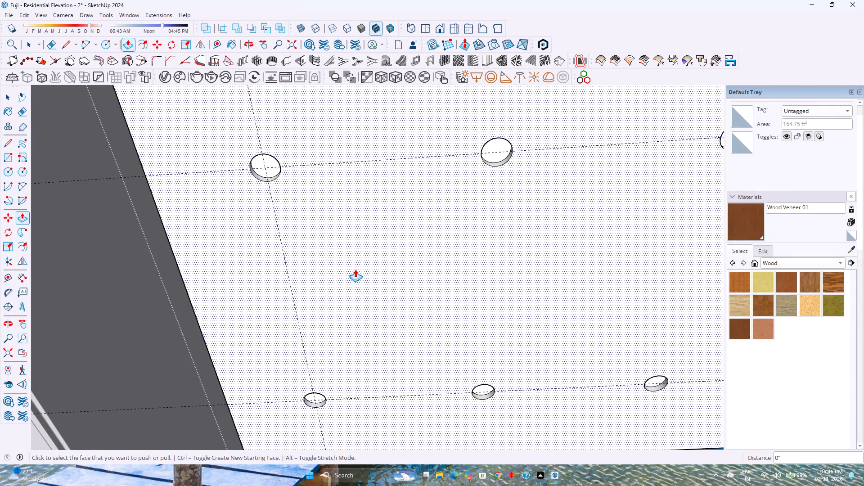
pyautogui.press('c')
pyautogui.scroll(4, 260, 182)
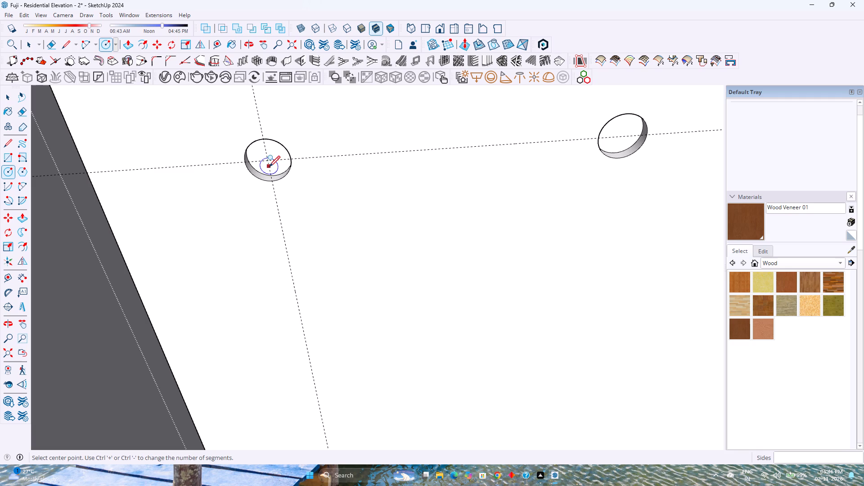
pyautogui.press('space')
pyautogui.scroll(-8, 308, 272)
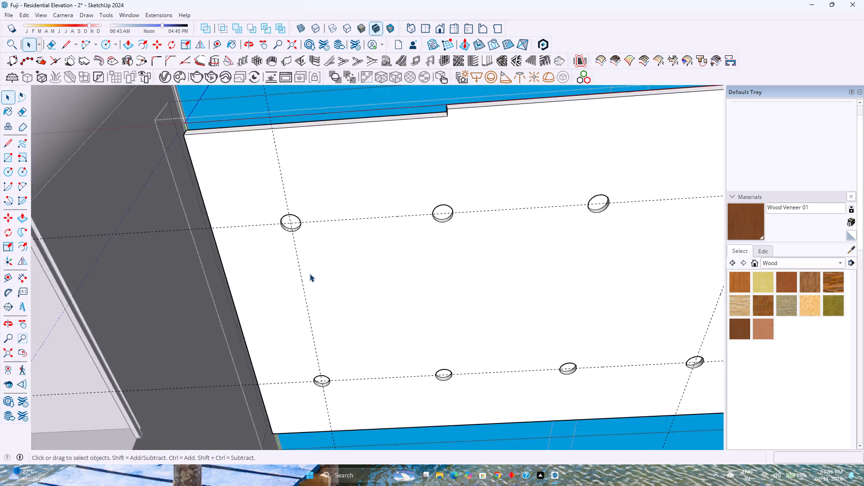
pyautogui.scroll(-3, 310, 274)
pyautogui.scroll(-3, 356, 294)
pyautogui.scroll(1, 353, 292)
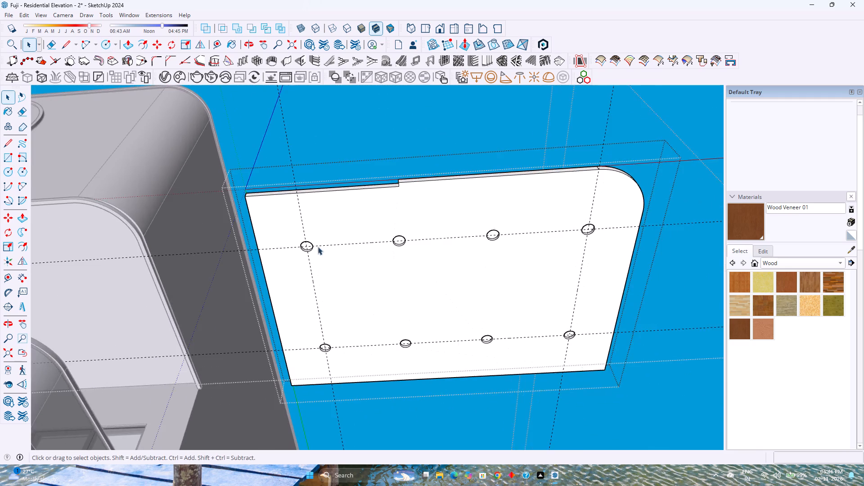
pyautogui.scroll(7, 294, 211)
# Draw a 2" radius circle at the guide crossing in the first recess of the row nearer the notched edge.
pyautogui.press('c')
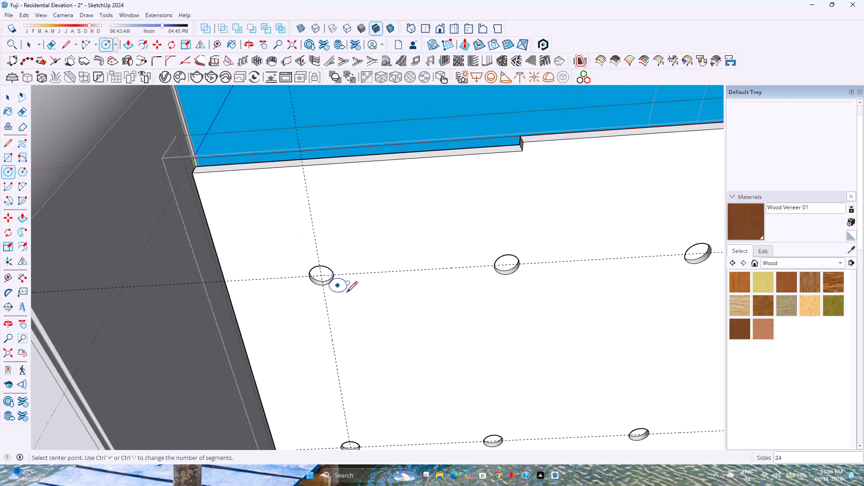
pyautogui.scroll(3, 348, 292)
pyautogui.click(310, 268)
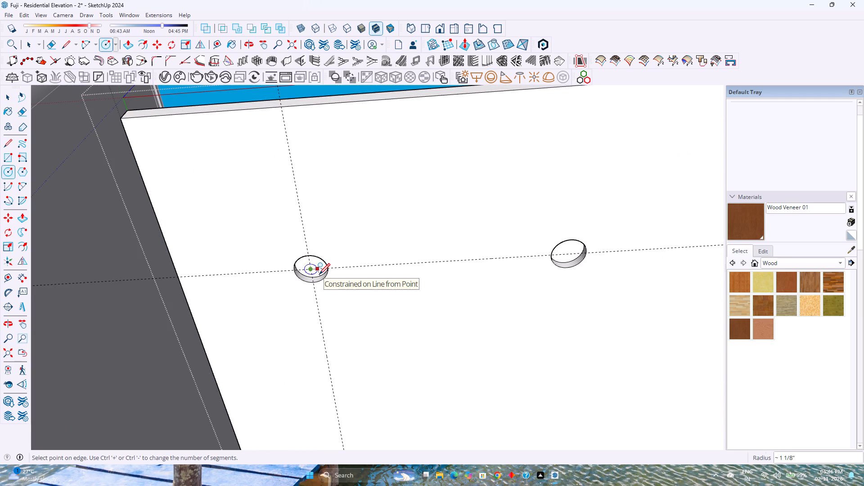
pyautogui.press('2')
pyautogui.press('Return')
pyautogui.press('space')
# Select the 2" circle's face and edge and make them a component named 5.
pyautogui.scroll(4, 313, 268)
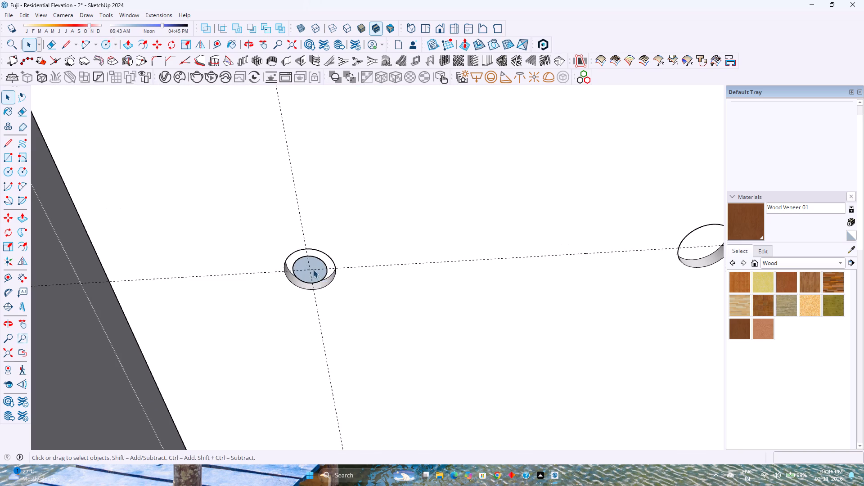
pyautogui.doubleClick(316, 273)
pyautogui.rightClick(316, 273)
pyautogui.click(365, 76)
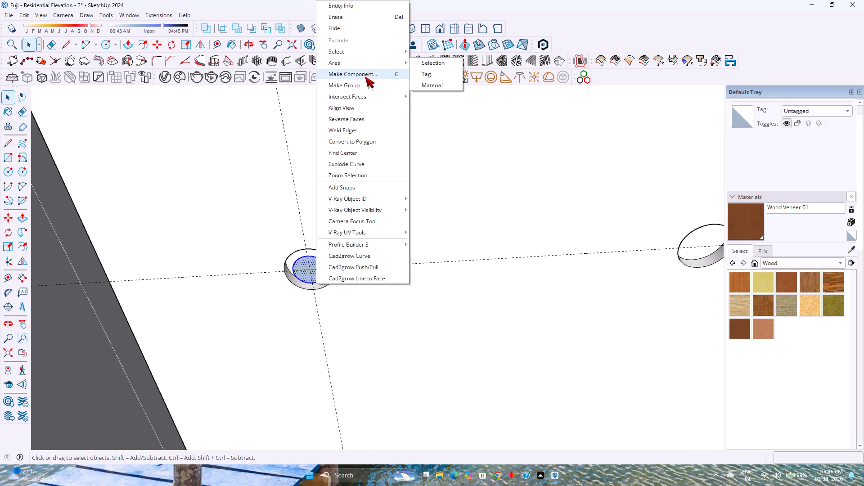
pyautogui.press('5')
pyautogui.press('Return')
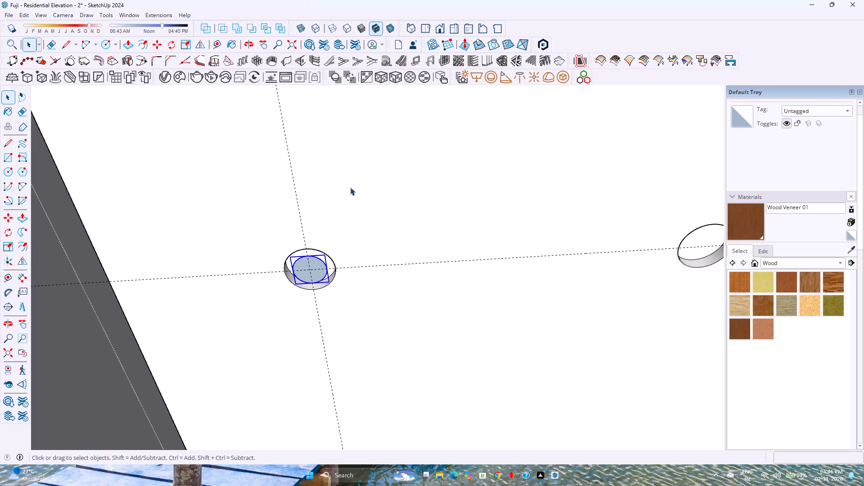
# Copy the disc component from its centre along the side guide to the crossing in the other row's first recess.
pyautogui.press('m')
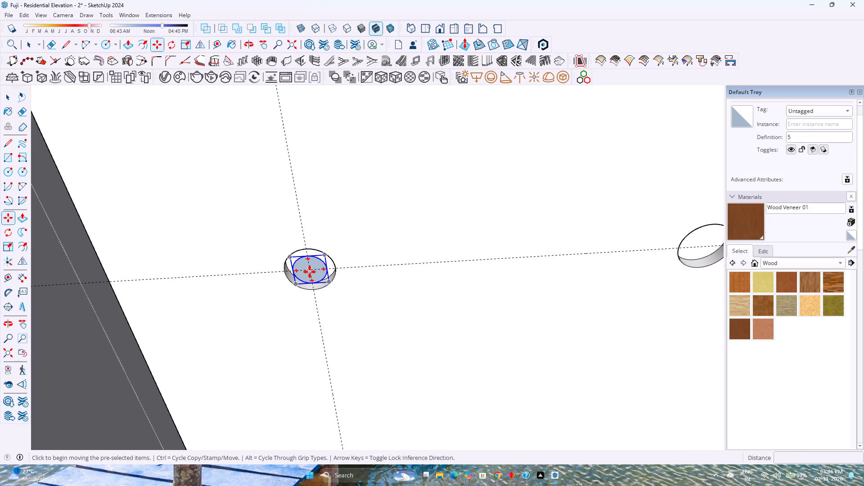
pyautogui.click(310, 268)
pyautogui.scroll(-4, 311, 268)
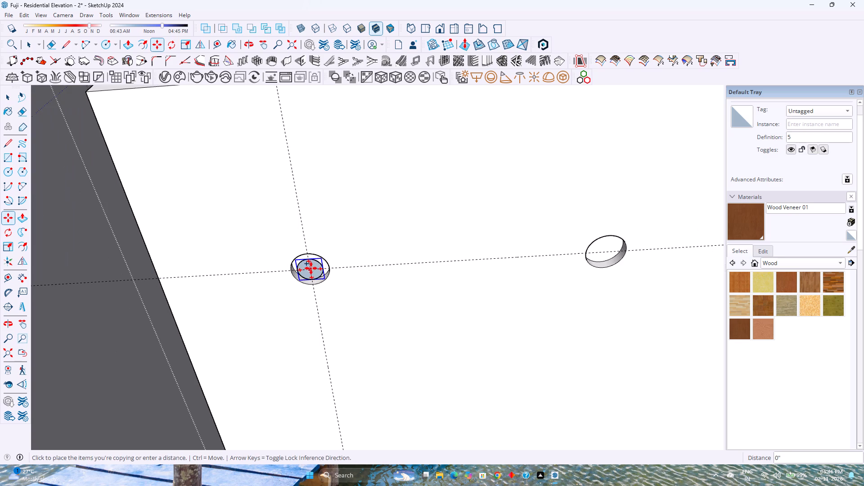
pyautogui.scroll(-7, 311, 268)
pyautogui.scroll(9, 332, 410)
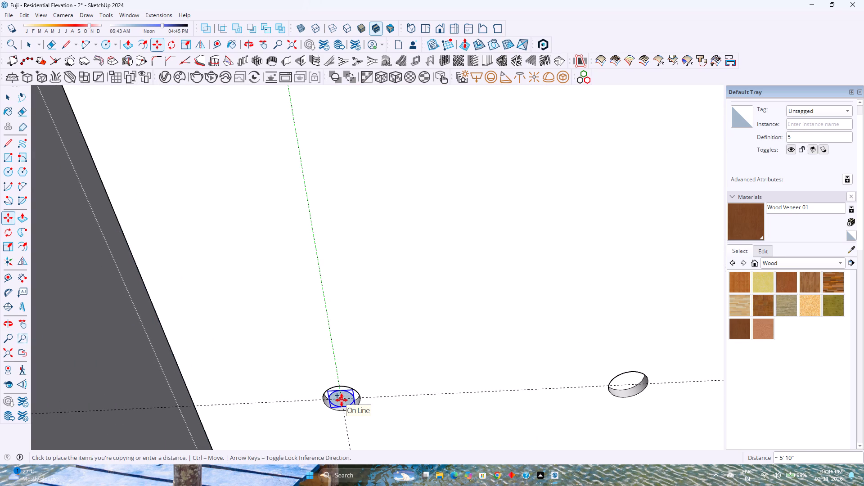
pyautogui.press('Left')
pyautogui.click(342, 400)
pyautogui.scroll(-8, 339, 398)
pyautogui.rightClick(339, 398)
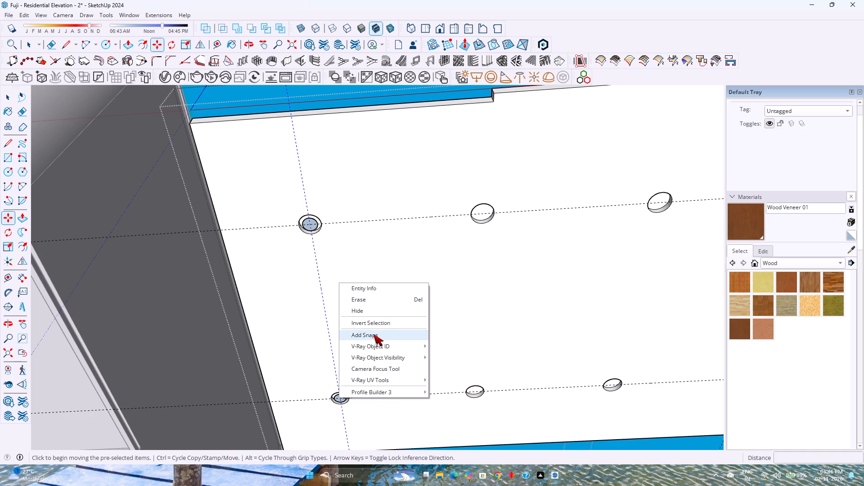
pyautogui.press('Escape')
pyautogui.press('space')
# Select all instances of the disc component and copy them to the recesses on the far side guide.
pyautogui.scroll(4, 337, 399)
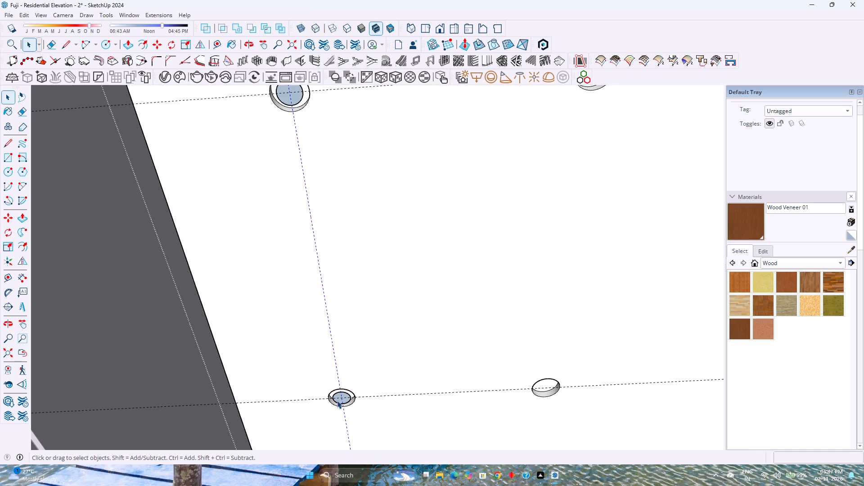
pyautogui.click(337, 400)
pyautogui.rightClick(337, 400)
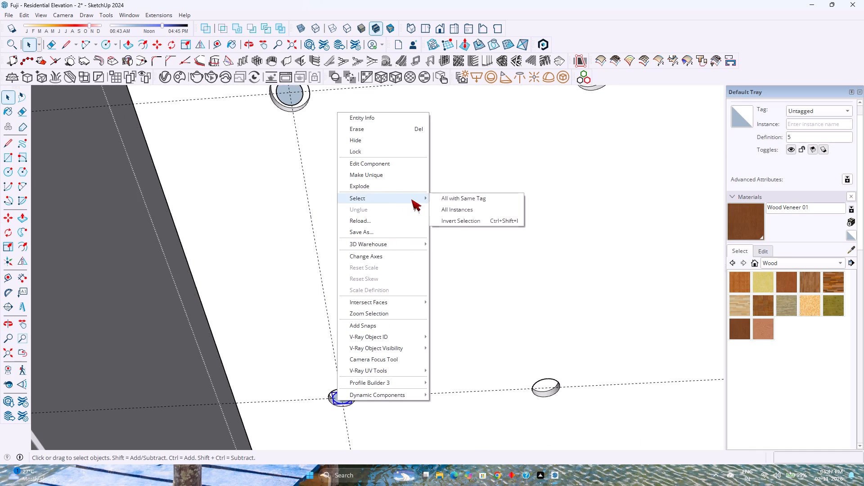
pyautogui.click(460, 211)
pyautogui.press('m')
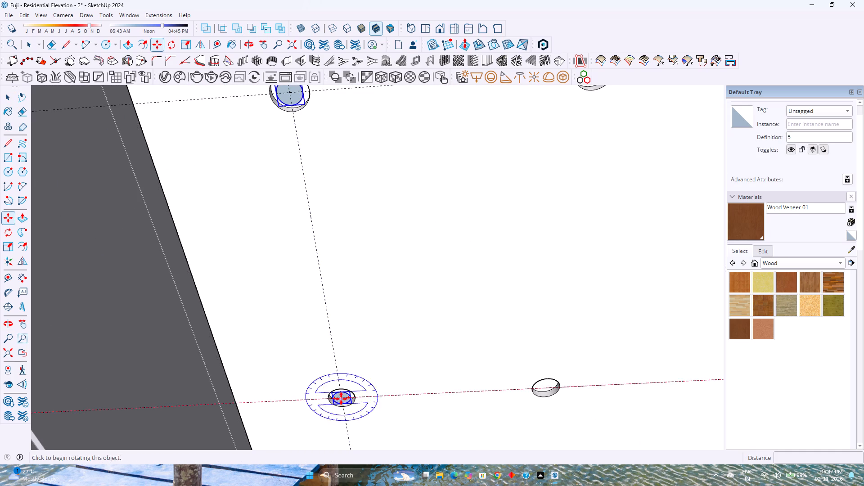
pyautogui.scroll(7, 330, 401)
pyautogui.click(354, 393)
pyautogui.scroll(-3, 367, 393)
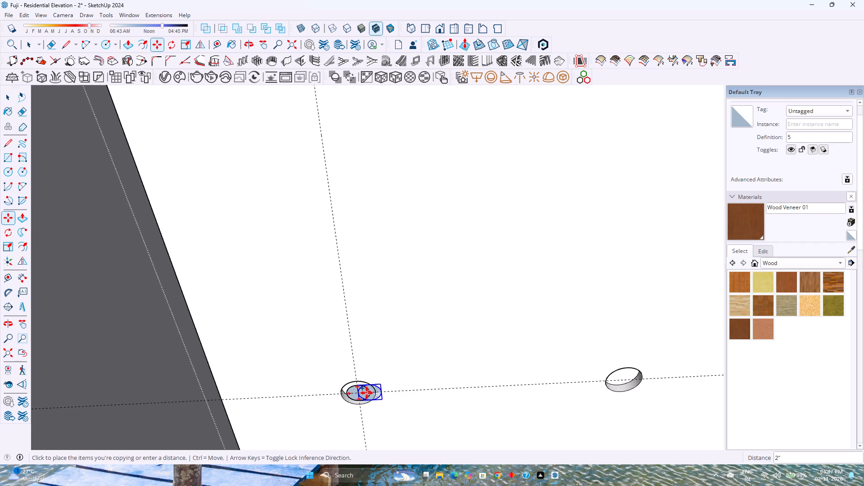
pyautogui.scroll(-12, 367, 393)
pyautogui.keyDown('shift'); pyautogui.moveTo(403, 389); pyautogui.dragTo(289, 357, button='middle'); pyautogui.keyUp('shift')
pyautogui.scroll(1, 479, 371)
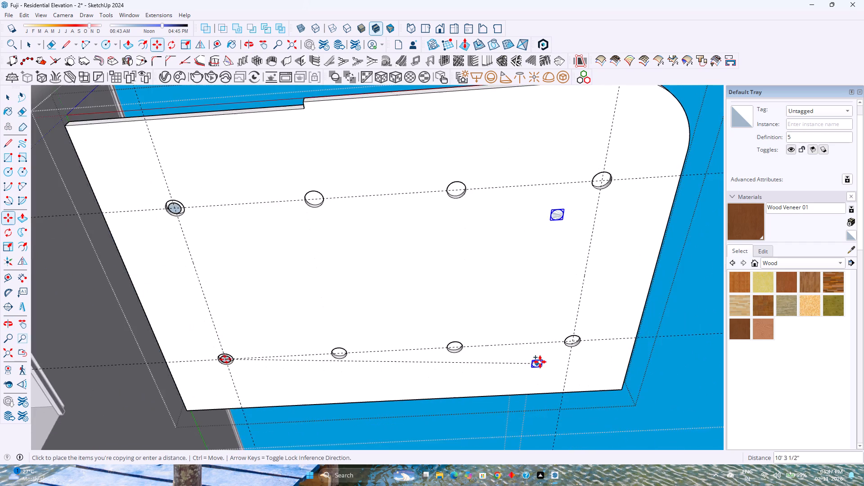
pyautogui.scroll(4, 541, 361)
pyautogui.click(585, 333)
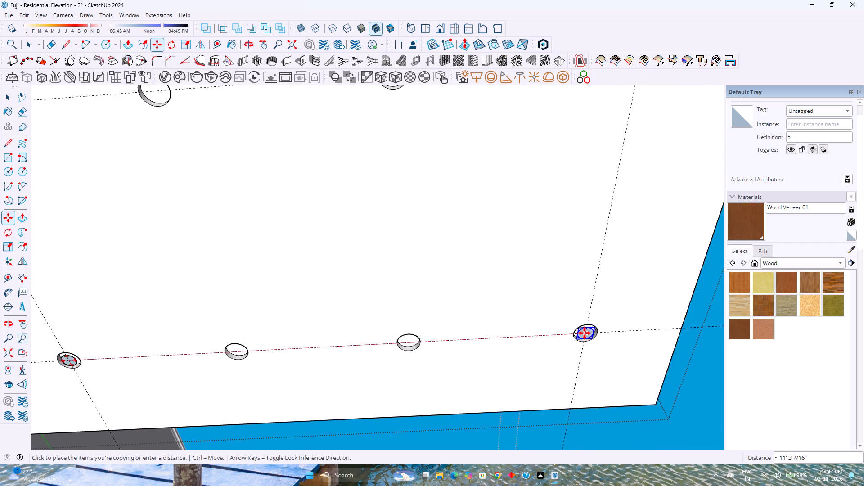
# Divide the copy distance into three equal intervals (/3) so discs fill the intermediate recesses.
pyautogui.scroll(-6, 583, 335)
pyautogui.write('/3')
pyautogui.press('Return')
pyautogui.press('space')
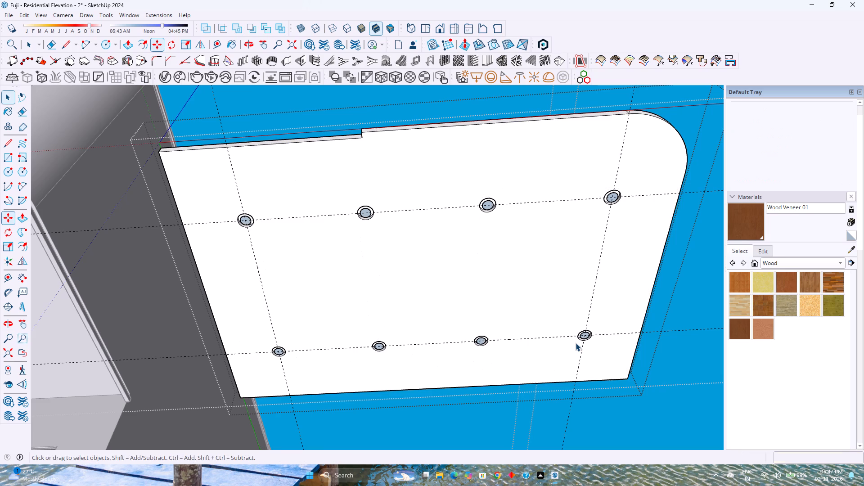
# Open the disc component for editing and set its circle to a 3" radius with 240 segments.
pyautogui.scroll(8, 587, 261)
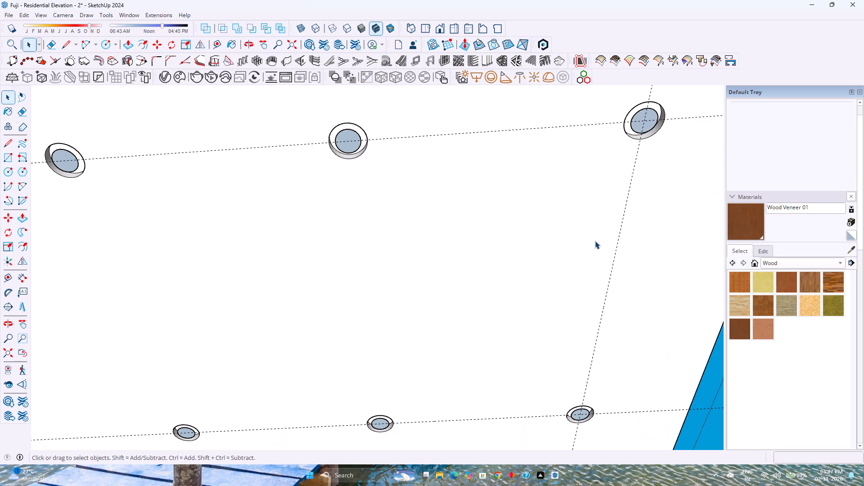
pyautogui.doubleClick(650, 126)
pyautogui.click(650, 126)
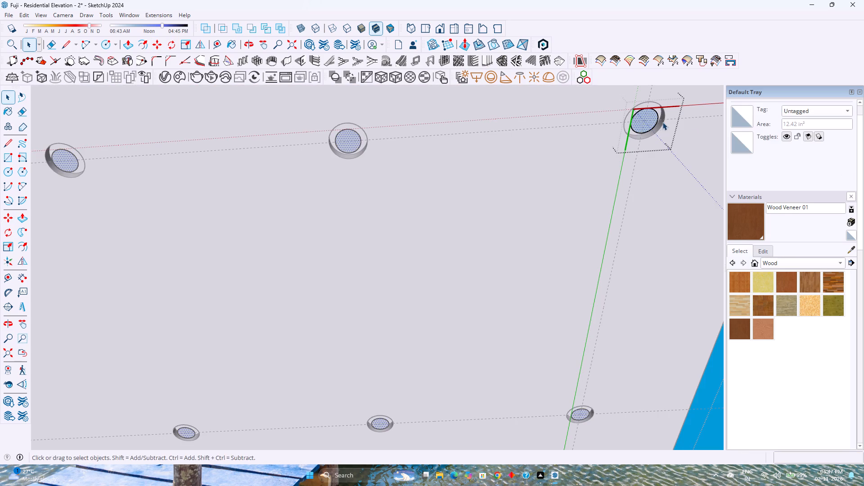
pyautogui.scroll(4, 782, 142)
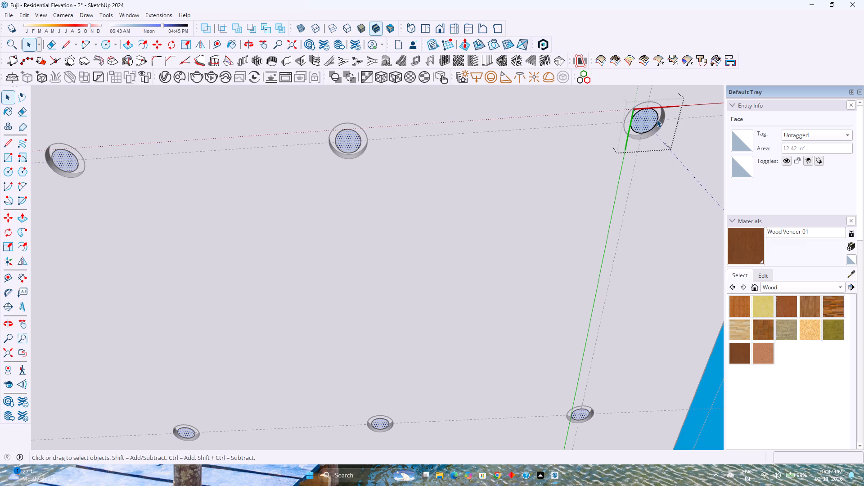
pyautogui.click(657, 117)
pyautogui.click(823, 145)
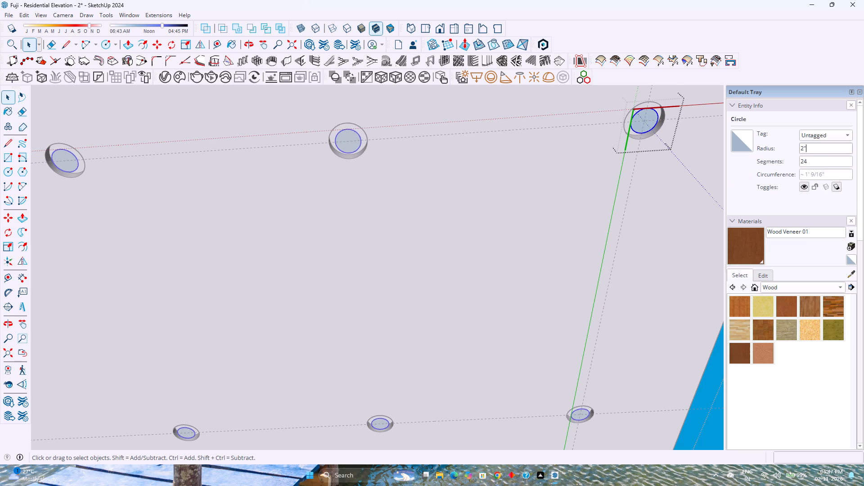
pyautogui.press('BackSpace')
pyautogui.press('BackSpace')
pyautogui.press('BackSpace')
pyautogui.write('3"')
pyautogui.press('Return')
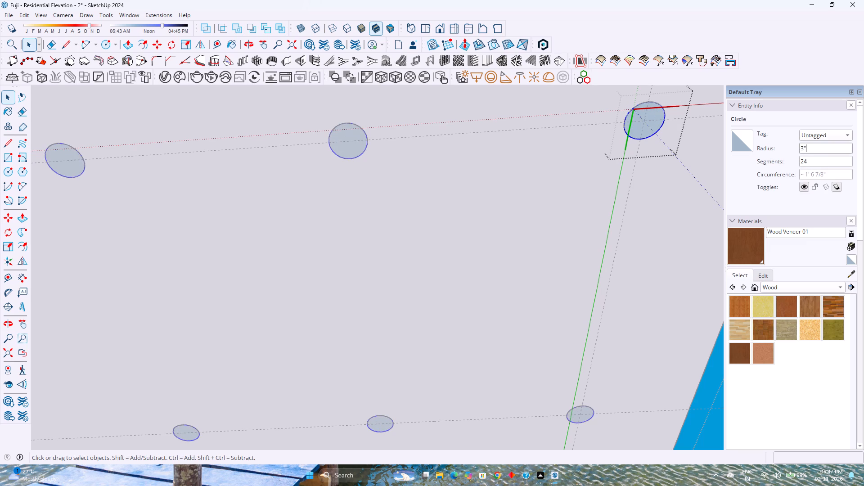
pyautogui.click(819, 159)
pyautogui.press('0')
pyautogui.press('Return')
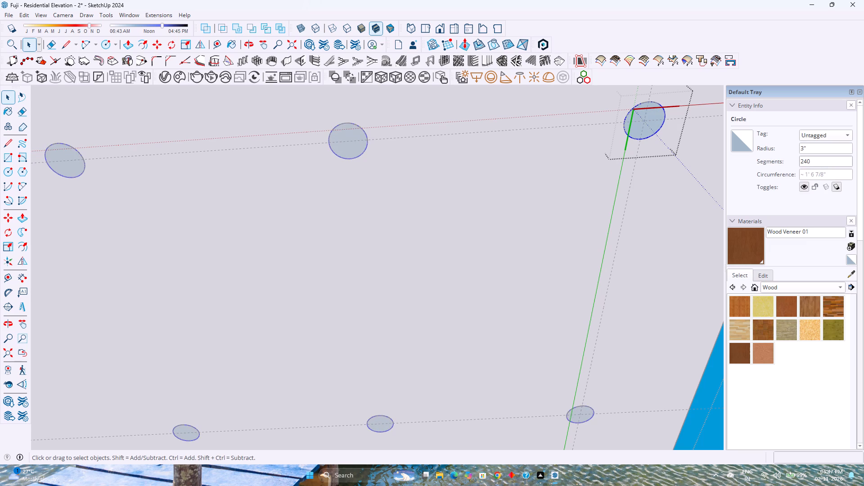
# Push/Pull the disc component's circular face to a thickness of 1.5".
pyautogui.press('p')
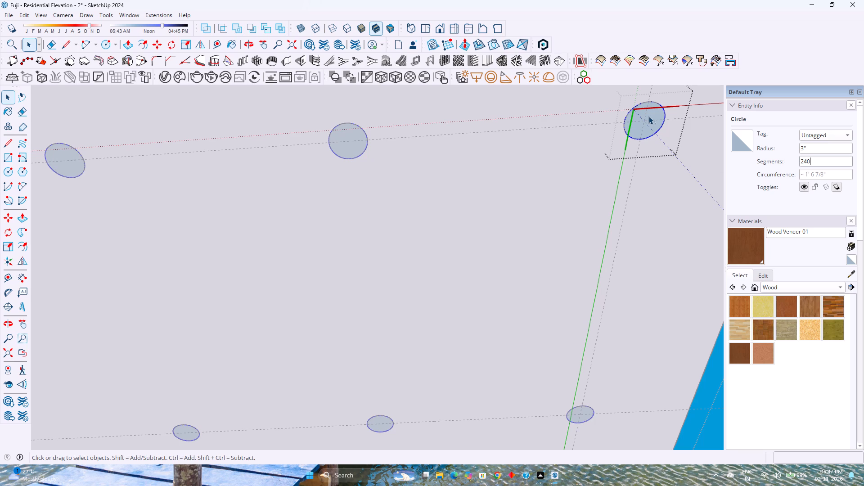
pyautogui.click(650, 118)
pyautogui.press('p')
pyautogui.click(650, 121)
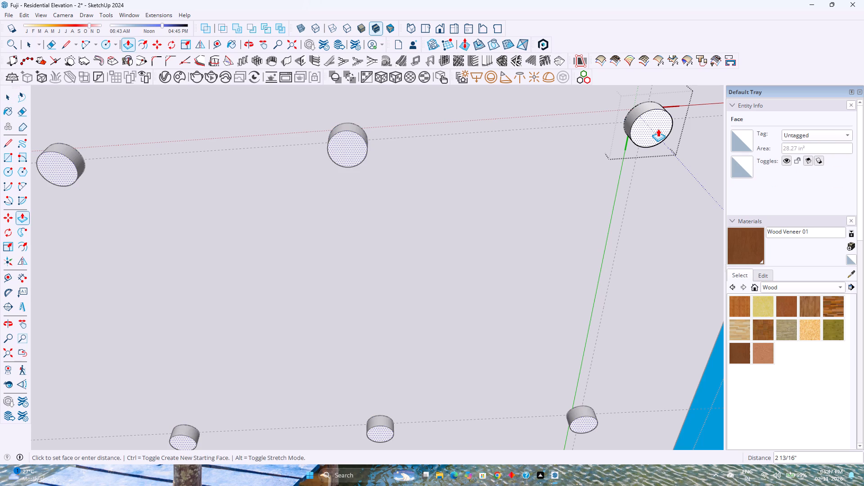
pyautogui.write('1.5')
pyautogui.press('Return')
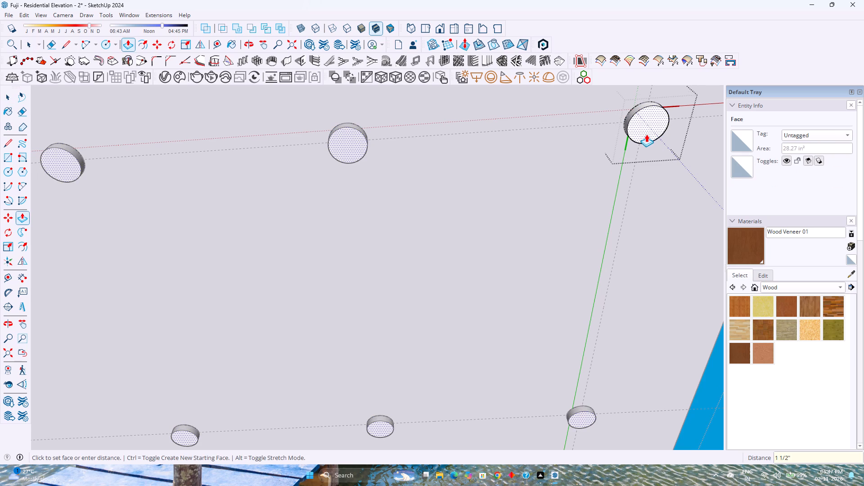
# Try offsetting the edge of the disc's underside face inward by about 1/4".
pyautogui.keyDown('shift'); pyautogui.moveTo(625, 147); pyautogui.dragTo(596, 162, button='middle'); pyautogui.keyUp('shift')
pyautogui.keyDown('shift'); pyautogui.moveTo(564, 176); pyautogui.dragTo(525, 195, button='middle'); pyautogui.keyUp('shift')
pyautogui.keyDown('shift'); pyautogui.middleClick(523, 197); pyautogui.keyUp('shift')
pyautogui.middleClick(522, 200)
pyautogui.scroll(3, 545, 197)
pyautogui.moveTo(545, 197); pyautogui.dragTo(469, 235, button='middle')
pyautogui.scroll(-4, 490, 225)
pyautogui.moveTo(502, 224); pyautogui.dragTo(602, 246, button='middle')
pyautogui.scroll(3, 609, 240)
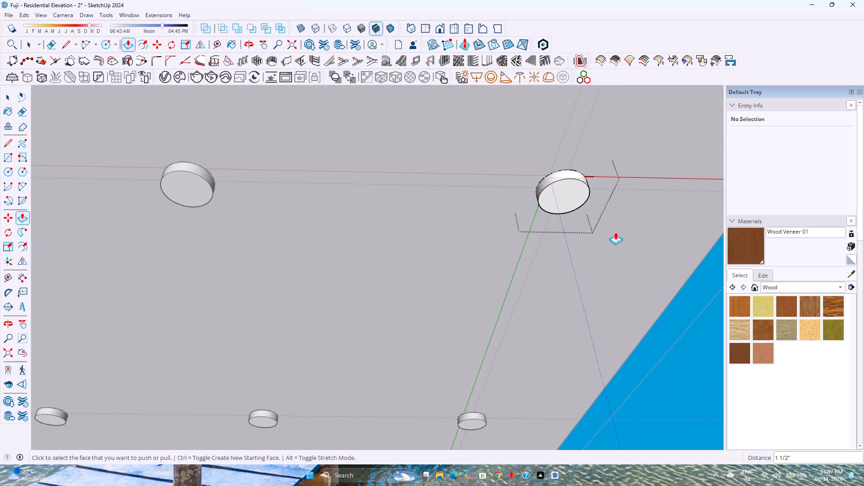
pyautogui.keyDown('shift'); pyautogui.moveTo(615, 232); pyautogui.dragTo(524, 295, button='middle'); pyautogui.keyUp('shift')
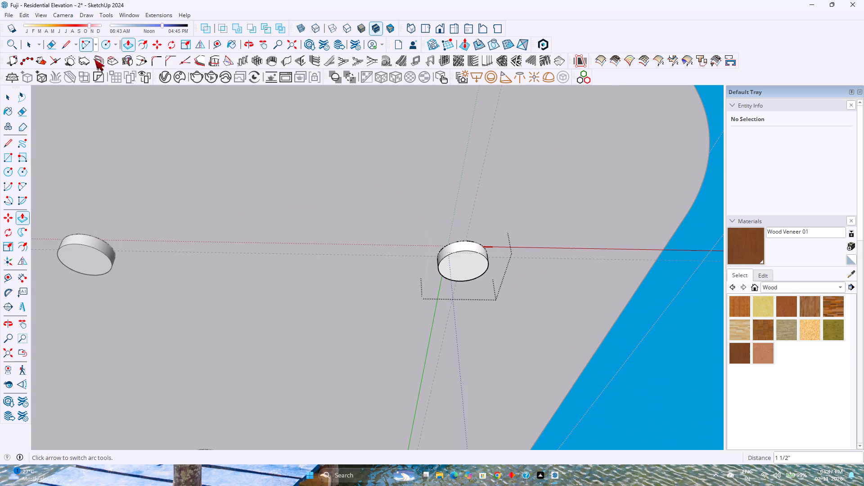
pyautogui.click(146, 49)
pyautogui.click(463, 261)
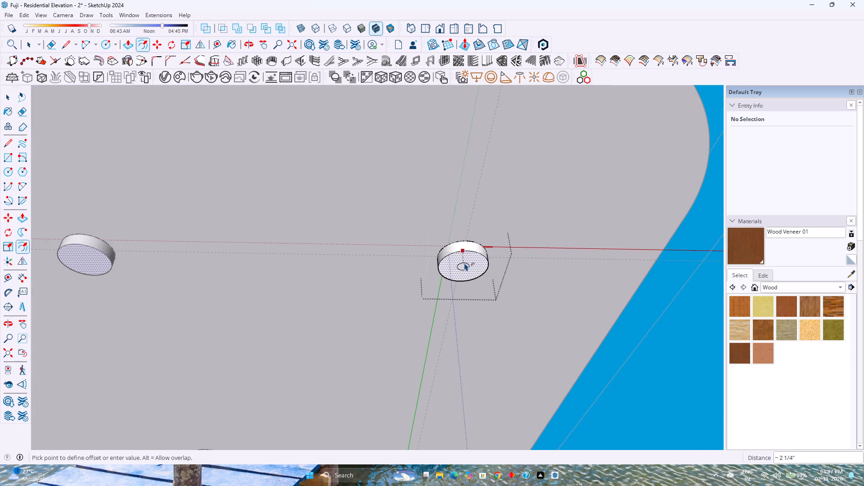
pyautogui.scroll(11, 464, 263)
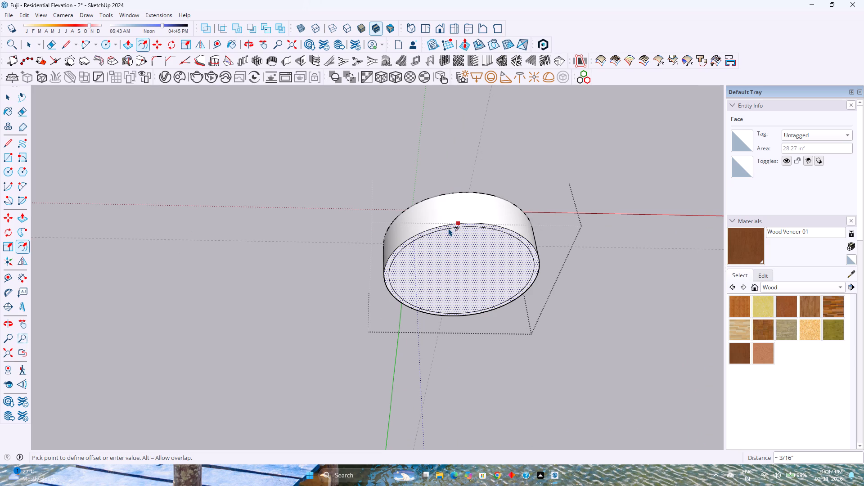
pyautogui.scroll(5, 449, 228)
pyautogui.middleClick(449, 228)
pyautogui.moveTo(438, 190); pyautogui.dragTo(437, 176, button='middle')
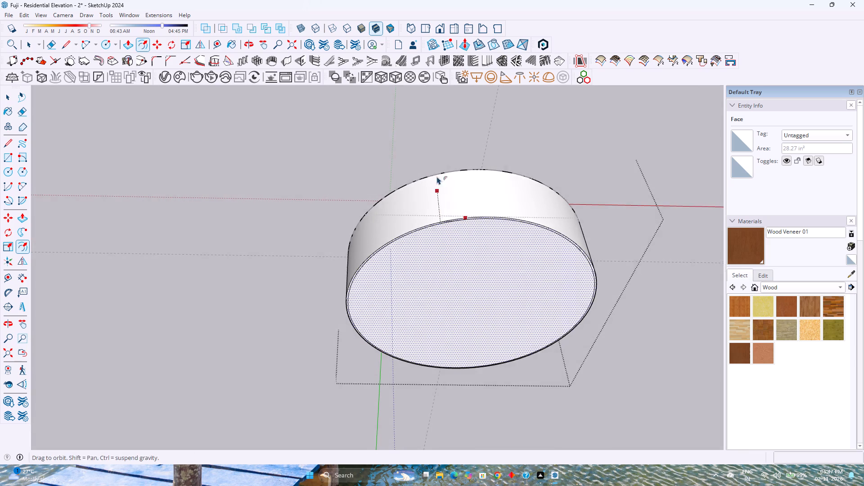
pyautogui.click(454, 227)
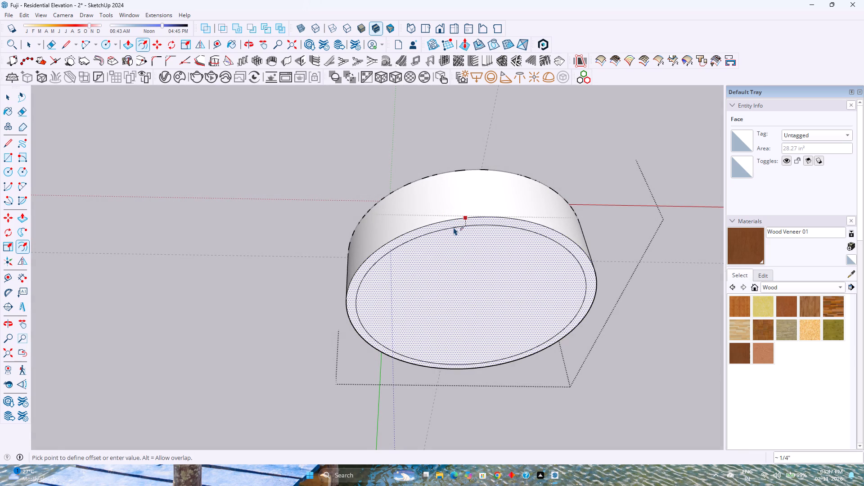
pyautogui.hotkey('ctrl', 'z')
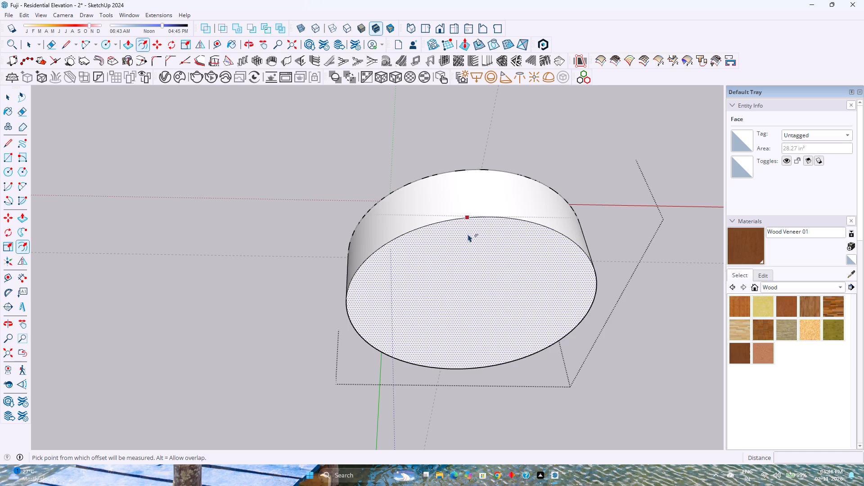
# Offset the disc's underside edge inward about 1/8", and offset the resulting inner circle about another 11/16".
pyautogui.click(492, 234)
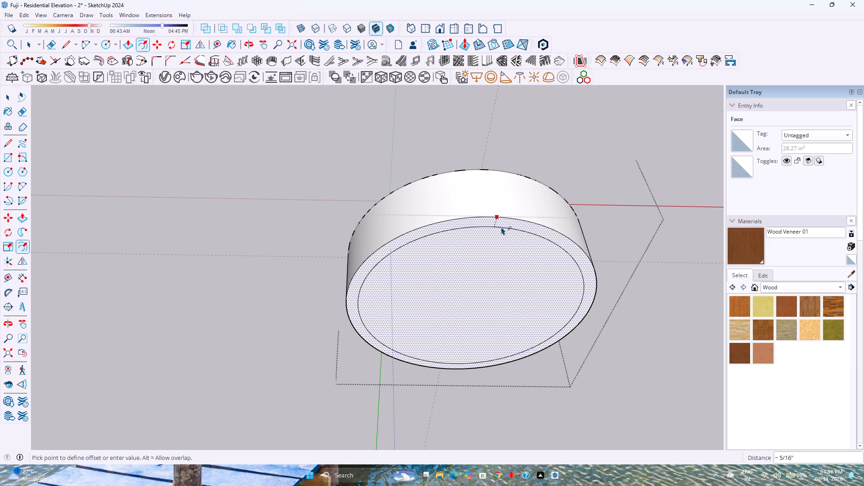
pyautogui.click(506, 223)
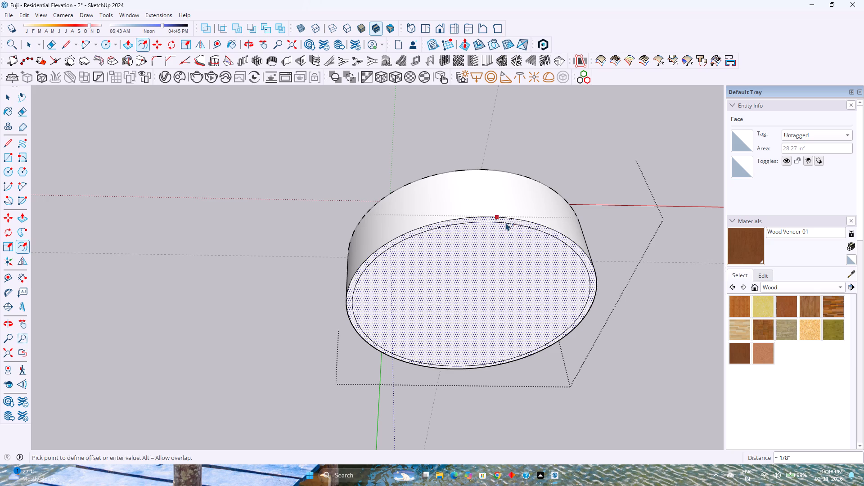
pyautogui.click(472, 225)
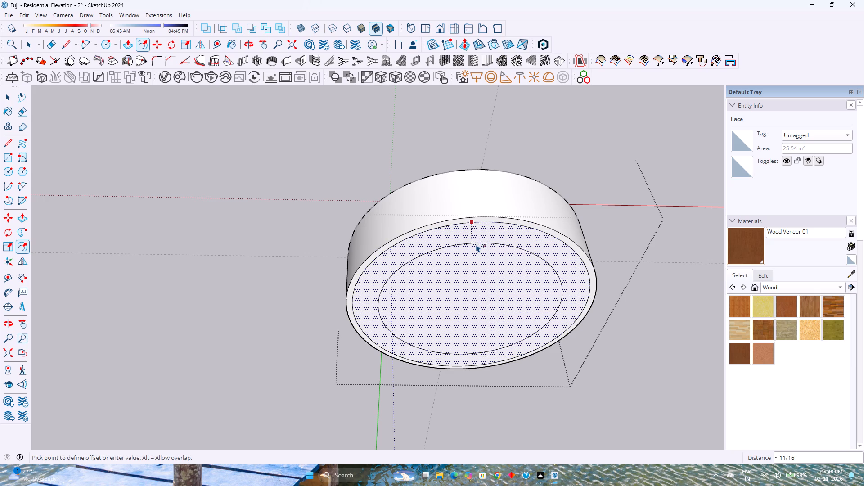
pyautogui.click(476, 244)
pyautogui.scroll(3, 477, 270)
pyautogui.scroll(-2, 476, 270)
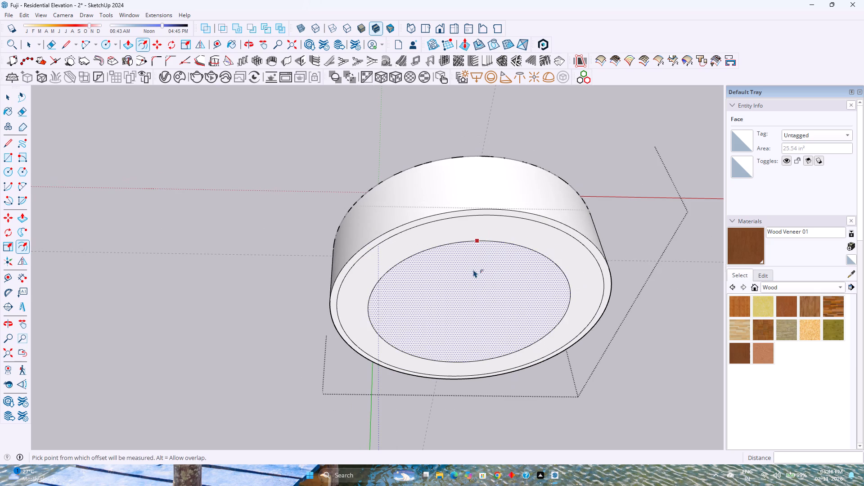
# Push the inner circle face up into the disc and recess the surrounding ring, forming a stepped fixture inside the thin outer rim.
pyautogui.press('p')
pyautogui.click(462, 277)
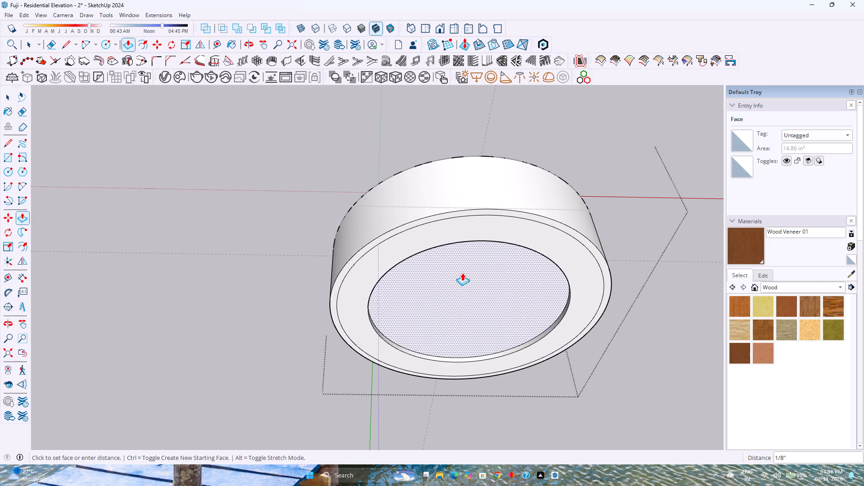
pyautogui.click(462, 273)
pyautogui.doubleClick(460, 281)
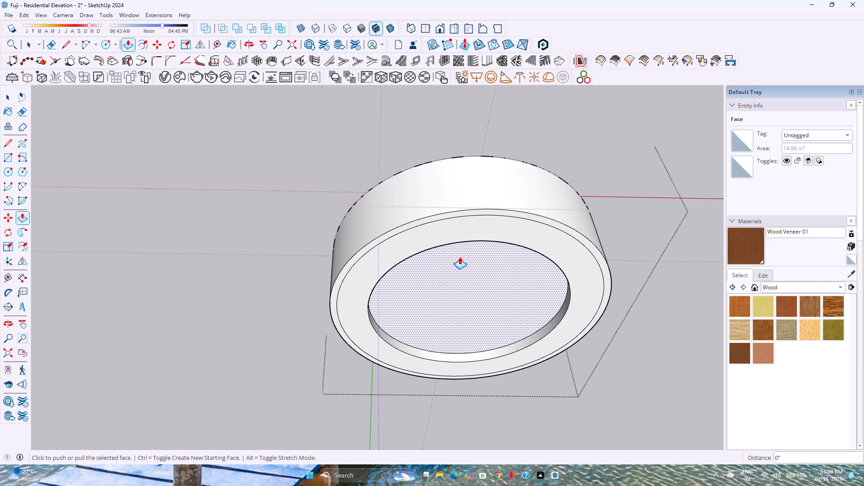
pyautogui.doubleClick(463, 234)
pyautogui.hotkey('ctrl', 'z')
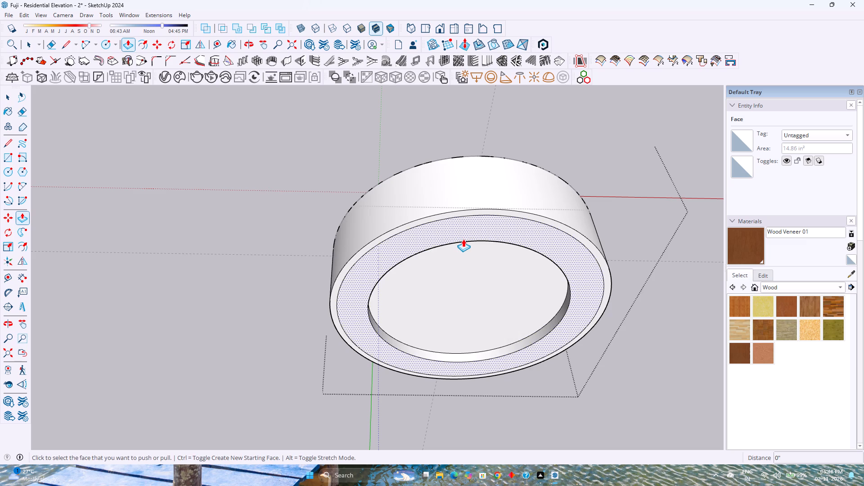
pyautogui.press('Escape')
pyautogui.doubleClick(467, 237)
pyautogui.press('space')
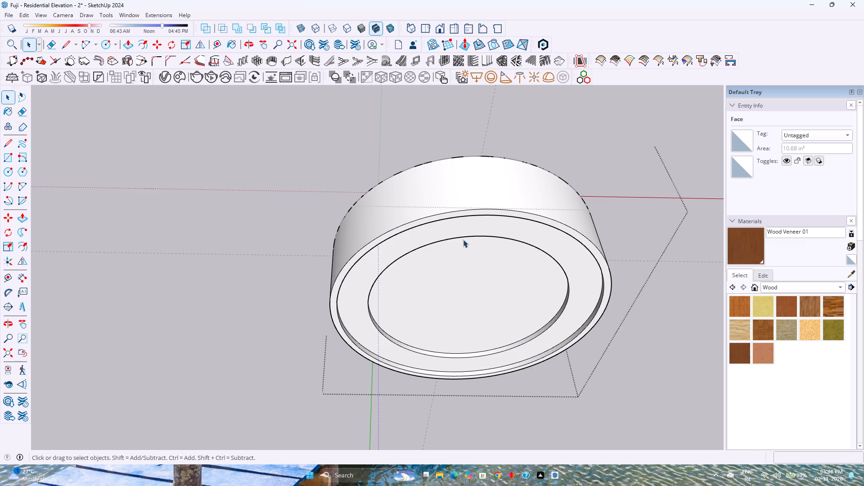
pyautogui.press('Escape')
# Place a V-Ray spot light at the centre of the disc's recessed inner face, inside the component, and finish editing it.
pyautogui.scroll(-4, 460, 243)
pyautogui.doubleClick(462, 264)
pyautogui.click(462, 265)
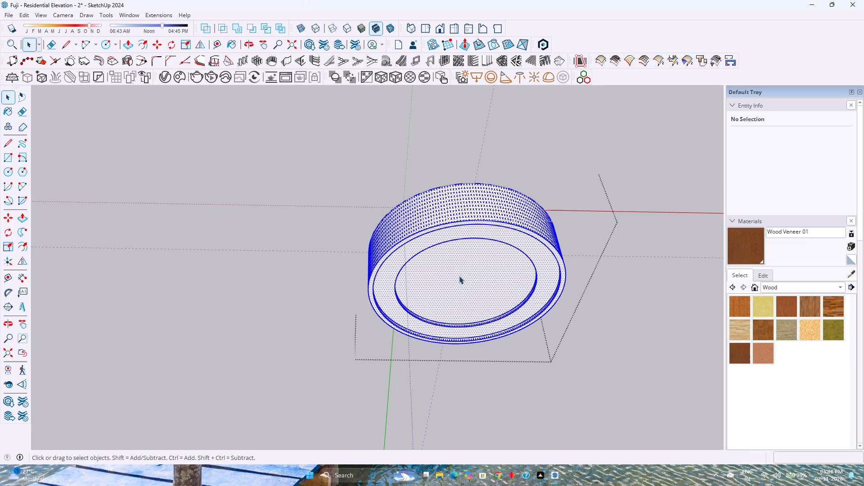
pyautogui.click(507, 81)
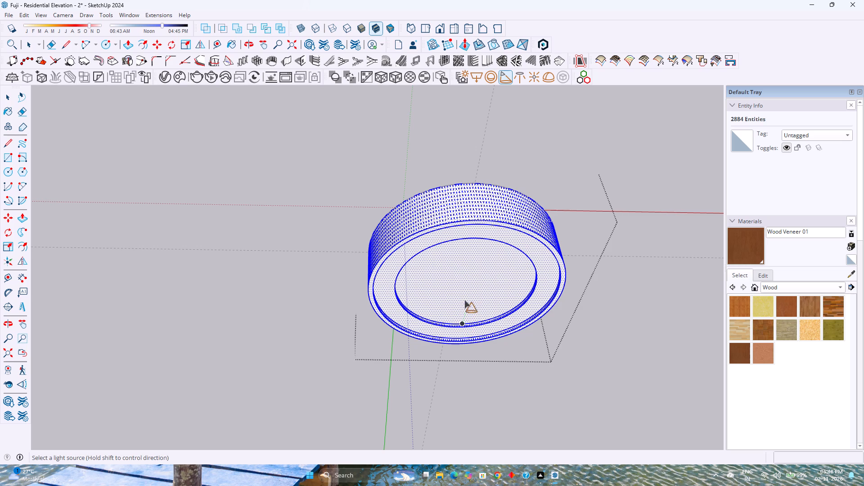
pyautogui.click(466, 286)
pyautogui.scroll(-2, 461, 289)
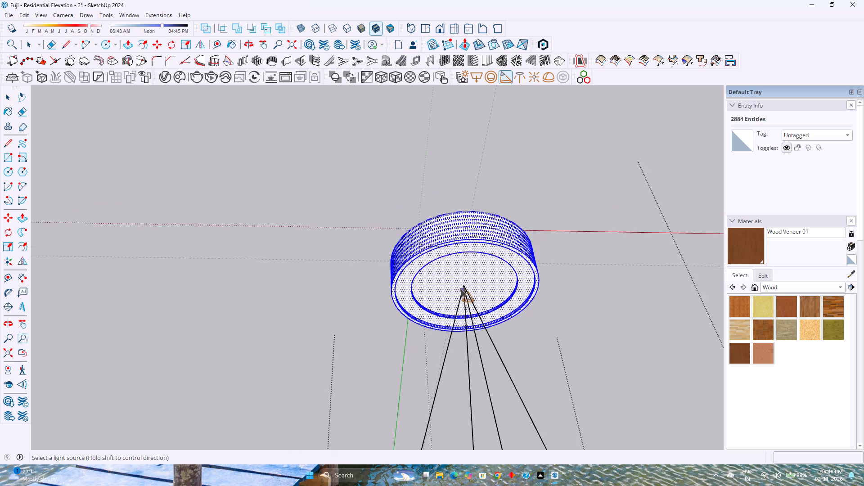
pyautogui.scroll(-7, 461, 289)
pyautogui.scroll(1, 461, 289)
pyautogui.scroll(-13, 461, 289)
pyautogui.press('space')
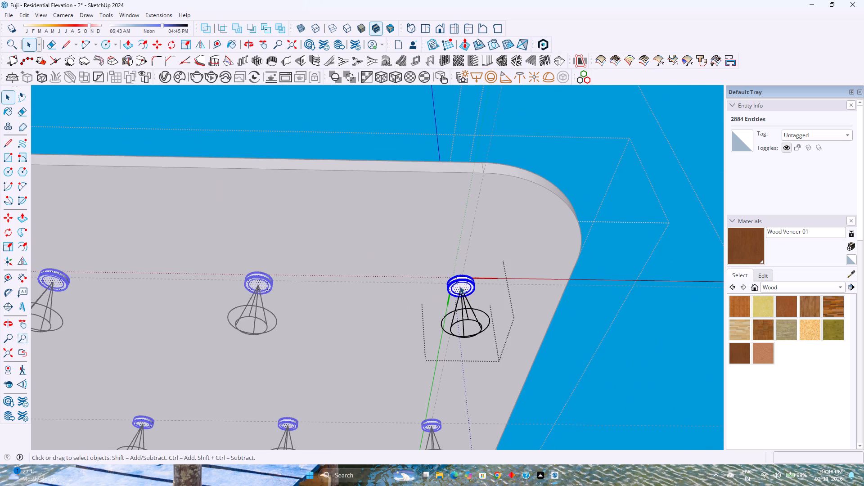
pyautogui.press('Escape')
# Select all instances of the disc light component and move them vertically up 1.25" into the ceiling panel.
pyautogui.scroll(-3, 463, 283)
pyautogui.click(463, 282)
pyautogui.rightClick(463, 282)
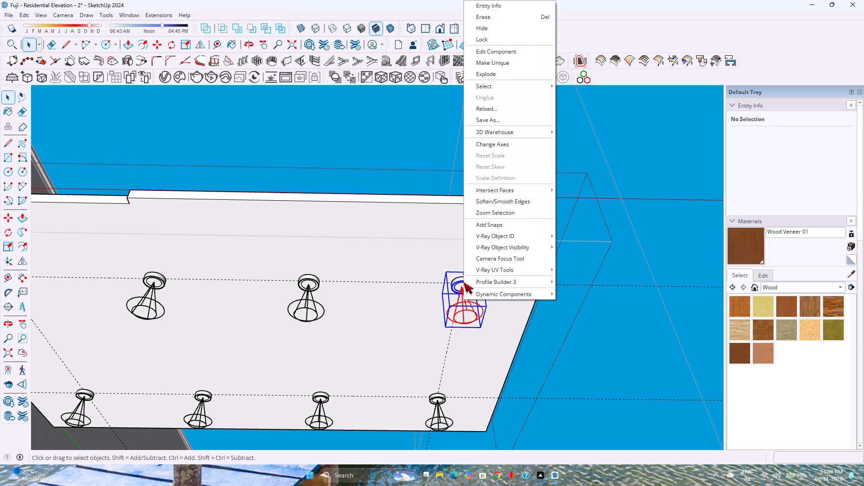
pyautogui.click(577, 94)
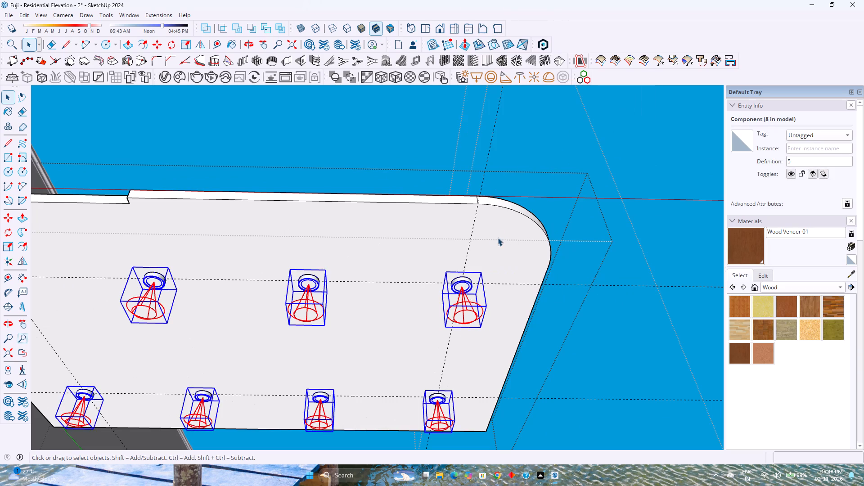
pyautogui.moveTo(498, 238); pyautogui.dragTo(485, 394, button='middle')
pyautogui.middleClick(486, 394)
pyautogui.press('m')
pyautogui.scroll(5, 495, 240)
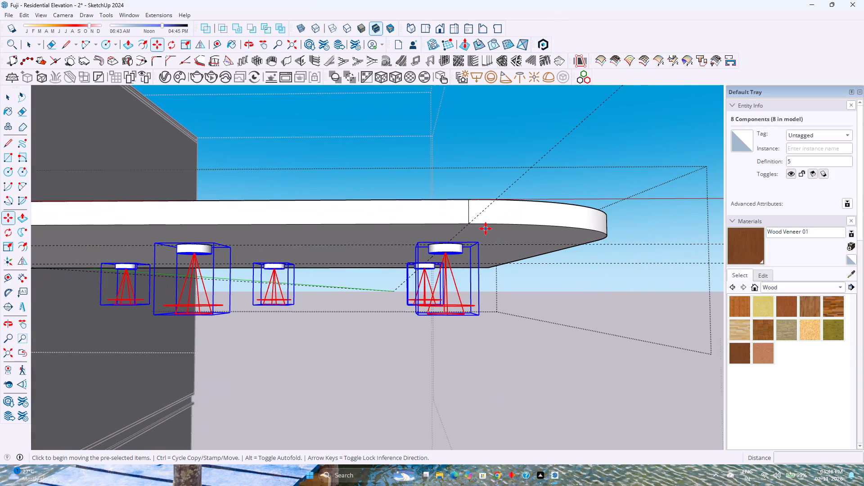
pyautogui.scroll(1, 486, 229)
pyautogui.click(471, 220)
pyautogui.press('Up')
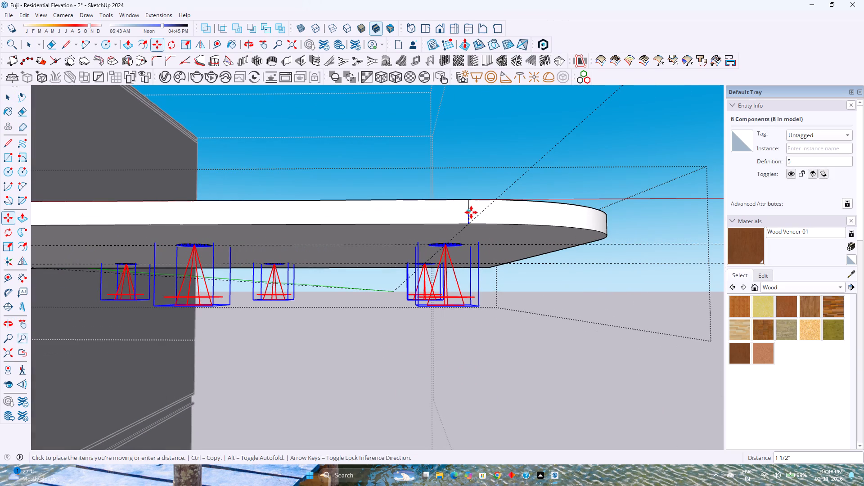
pyautogui.scroll(2, 470, 213)
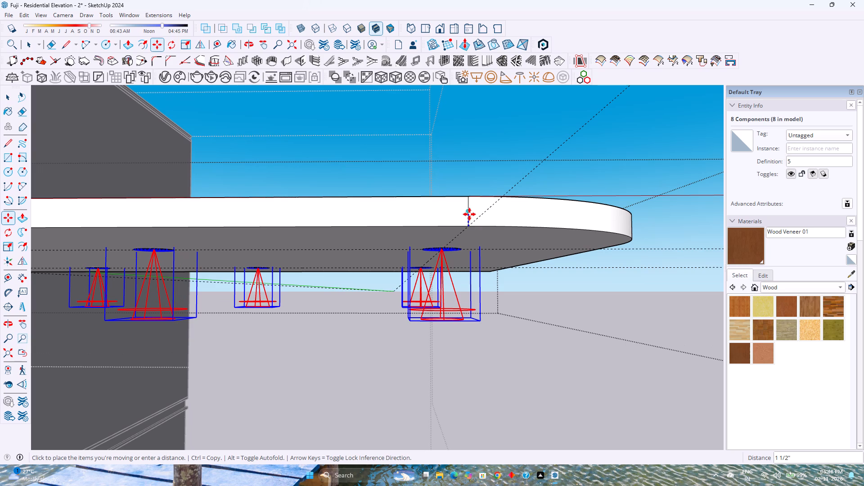
pyautogui.press('1')
pyautogui.write('.2')
pyautogui.press('5')
pyautogui.press('Return')
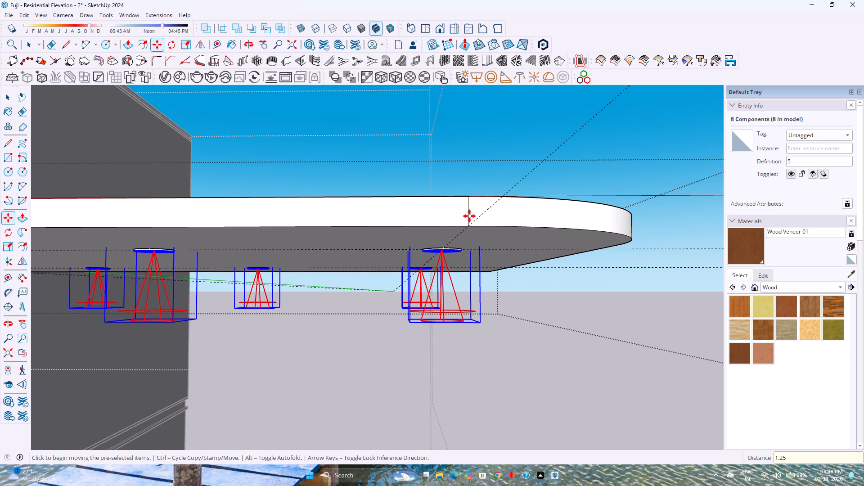
pyautogui.press('space')
pyautogui.press('Escape')
# Delete all the guides in the model.
pyautogui.scroll(-2, 424, 288)
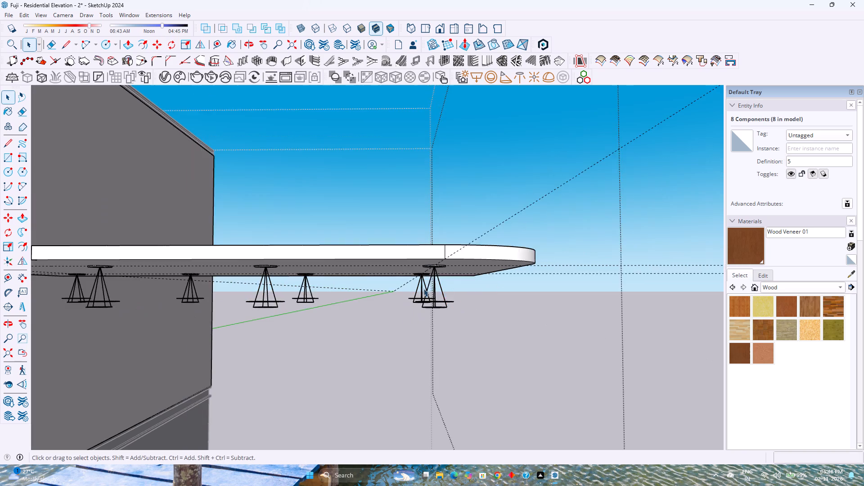
pyautogui.scroll(-1, 423, 288)
pyautogui.moveTo(401, 325); pyautogui.dragTo(403, 261, button='middle')
pyautogui.scroll(-4, 404, 260)
pyautogui.moveTo(356, 318); pyautogui.dragTo(405, 272, button='middle')
pyautogui.middleClick(405, 272)
pyautogui.scroll(-3, 407, 273)
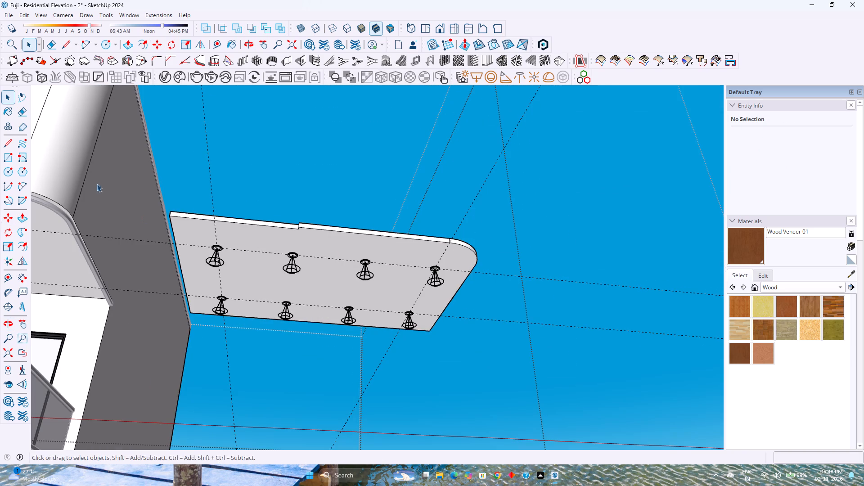
pyautogui.click(22, 13)
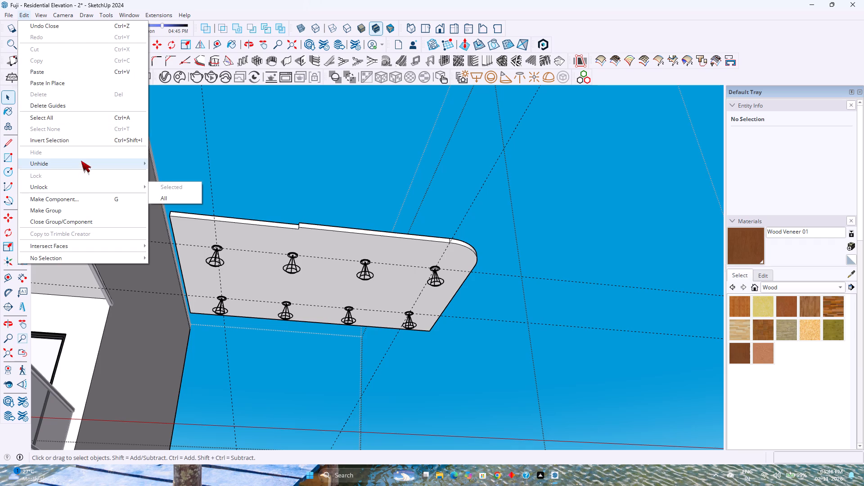
pyautogui.click(88, 99)
pyautogui.click(90, 103)
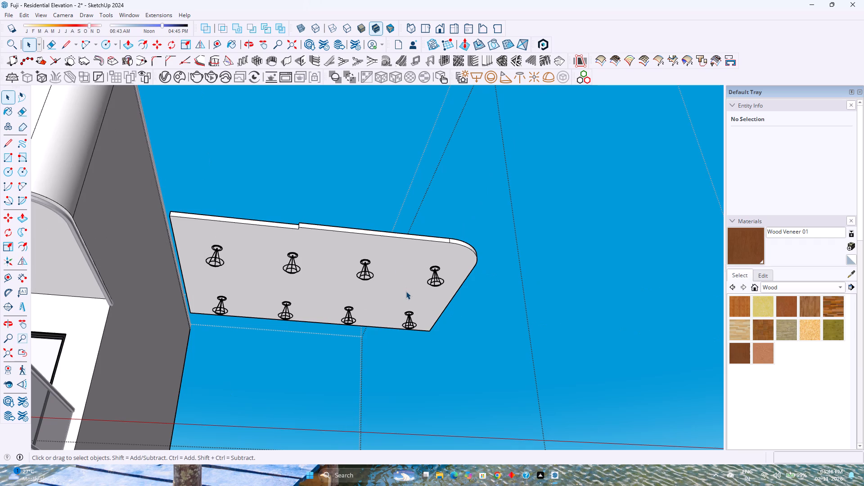
# Save the model.
pyautogui.hotkey('ctrl', 's')
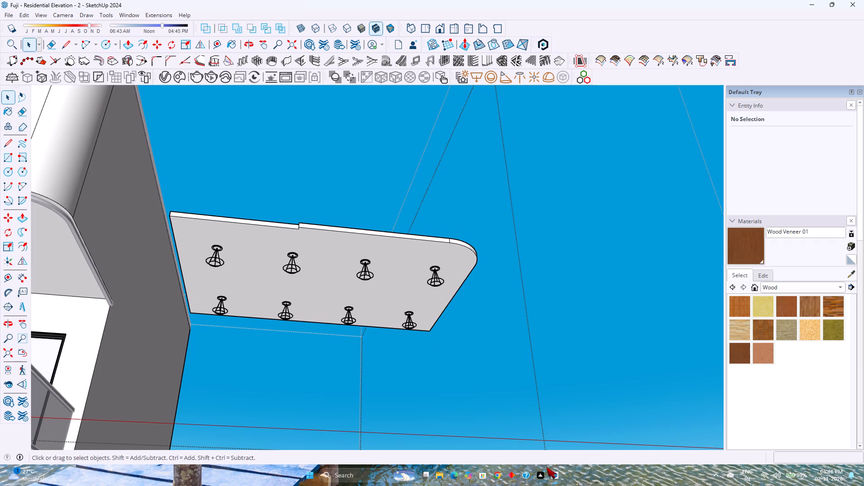
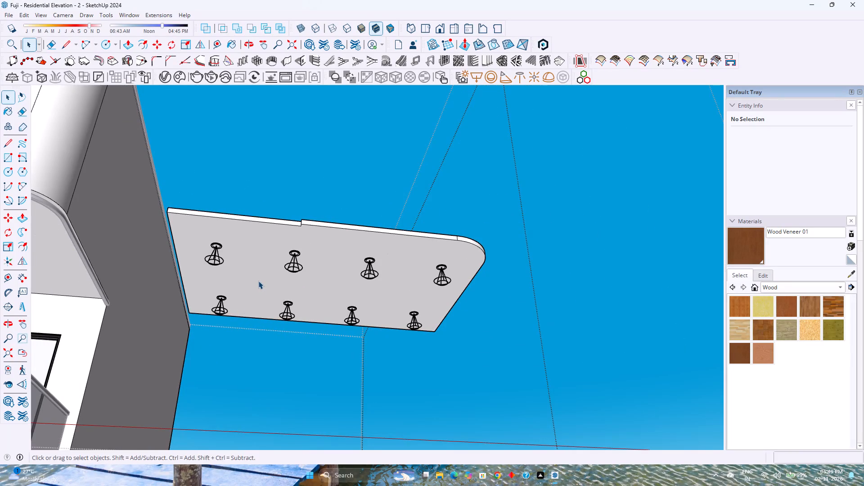
# Inside the ceiling panel group, copy the underside's wall-side edge 6" inward along the red axis.
pyautogui.scroll(3, 258, 281)
pyautogui.doubleClick(357, 235)
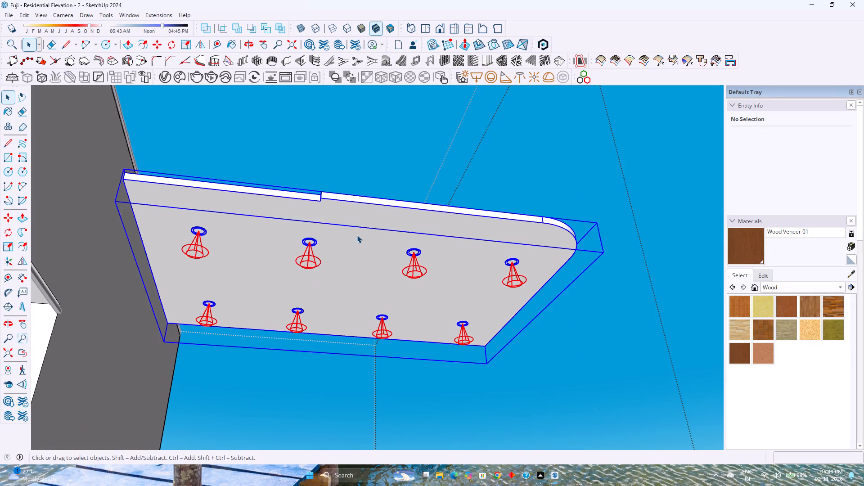
pyautogui.scroll(3, 357, 235)
pyautogui.moveTo(371, 243); pyautogui.dragTo(373, 234, button='middle')
pyautogui.middleClick(373, 234)
pyautogui.scroll(-3, 375, 234)
pyautogui.moveTo(363, 254); pyautogui.dragTo(365, 199, button='middle')
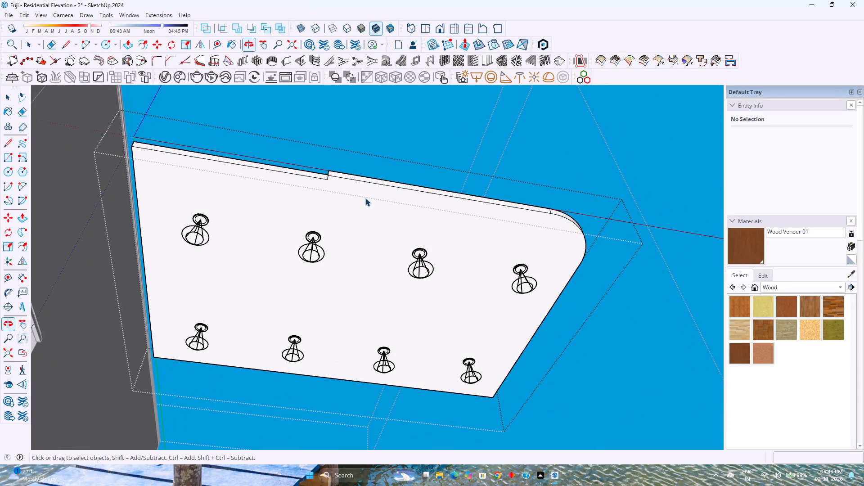
pyautogui.click(371, 212)
pyautogui.scroll(1, 370, 267)
pyautogui.moveTo(370, 267); pyautogui.dragTo(363, 223, button='middle')
pyautogui.scroll(-2, 362, 224)
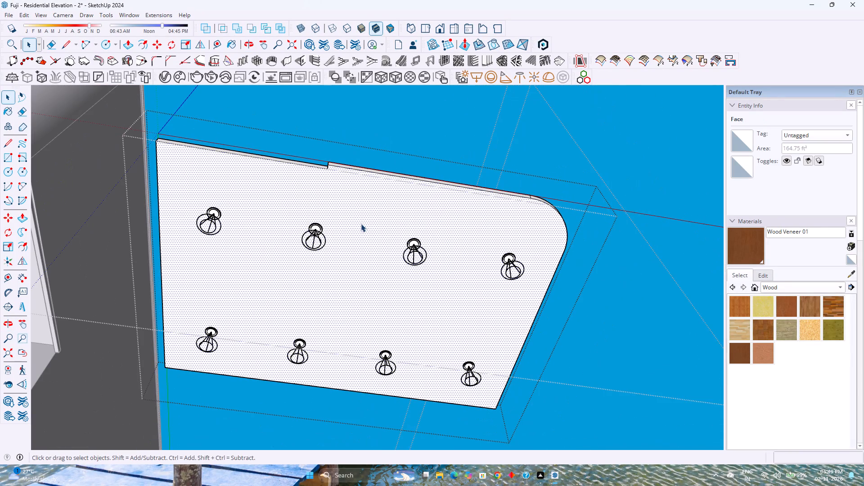
pyautogui.moveTo(379, 252); pyautogui.dragTo(309, 242, button='middle')
pyautogui.middleClick(312, 241)
pyautogui.scroll(3, 191, 309)
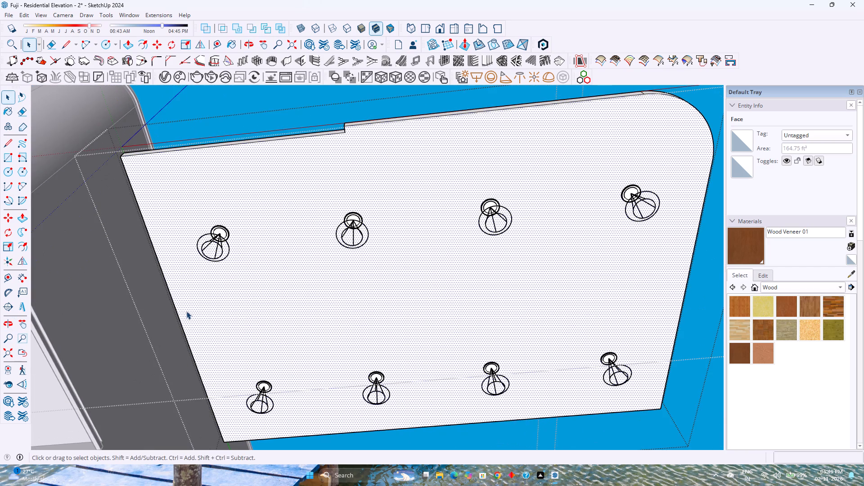
pyautogui.click(181, 320)
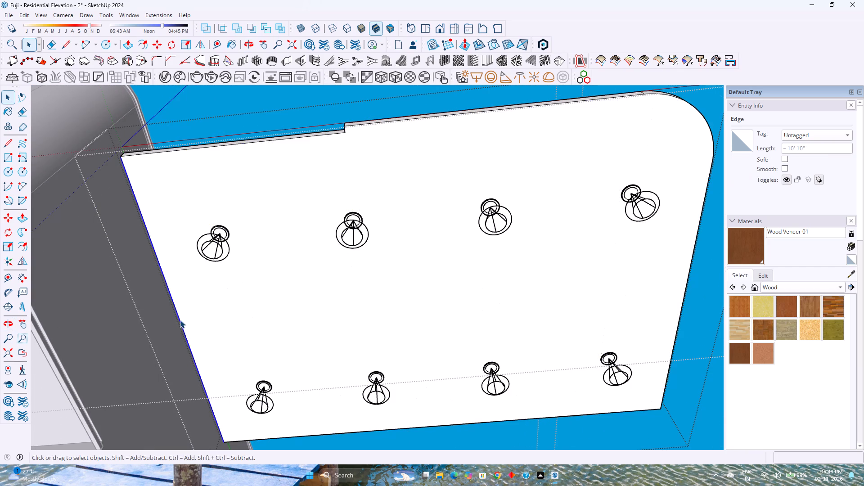
pyautogui.press('m')
pyautogui.click(179, 308)
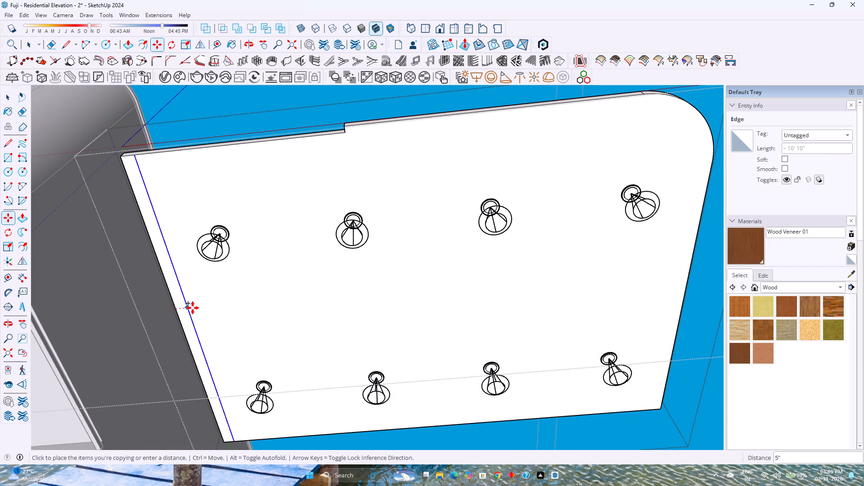
pyautogui.press('Right')
pyautogui.press('6')
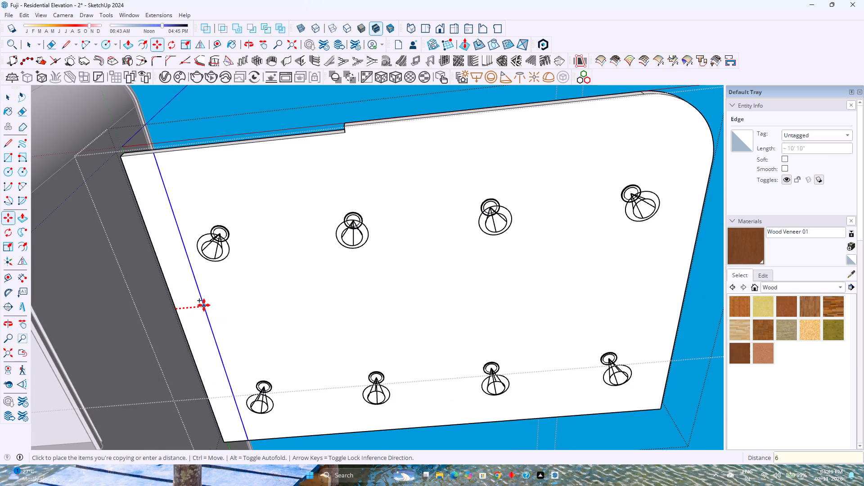
pyautogui.press('Return')
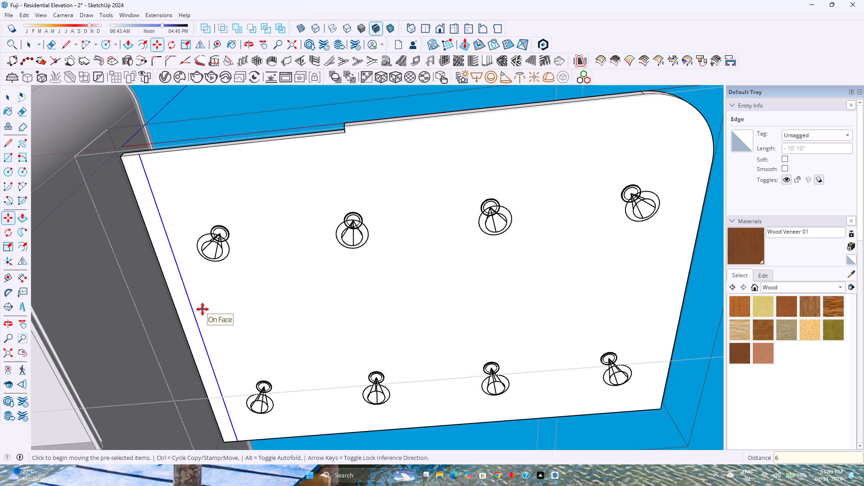
# Copy the new wall-side line another 1" inward to form a narrow strip on the panel's underside.
pyautogui.click(197, 320)
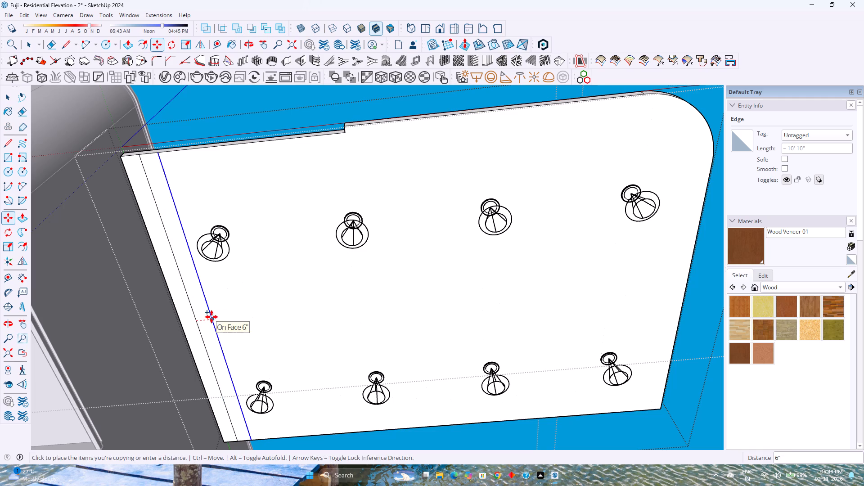
pyautogui.press('1')
pyautogui.press('Return')
pyautogui.press('space')
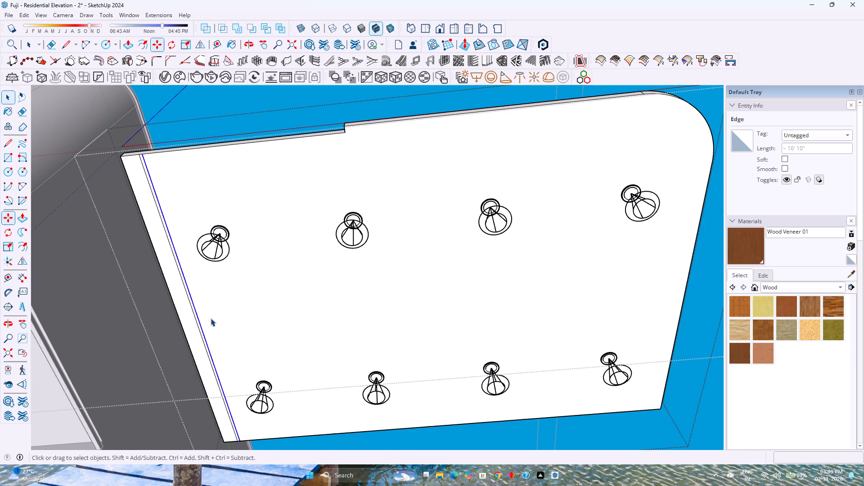
# Copy the straight outer edge opposite the wall 6" inward along the red axis.
pyautogui.click(693, 249)
pyautogui.press('m')
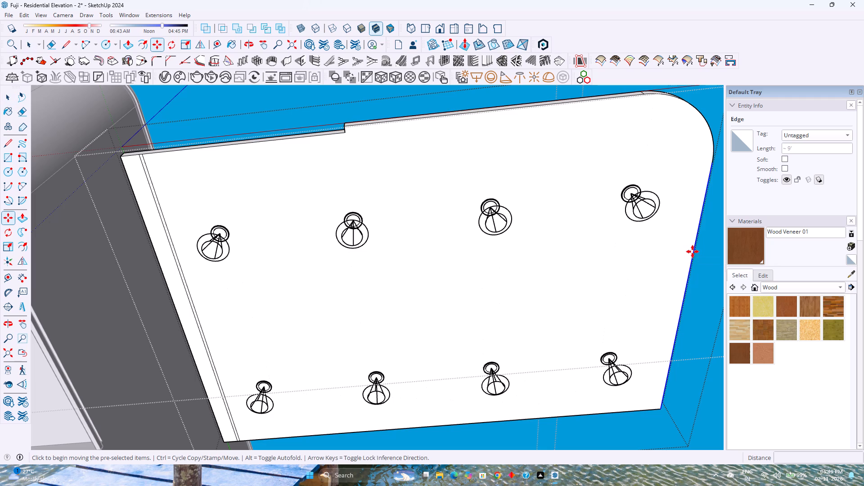
pyautogui.click(695, 253)
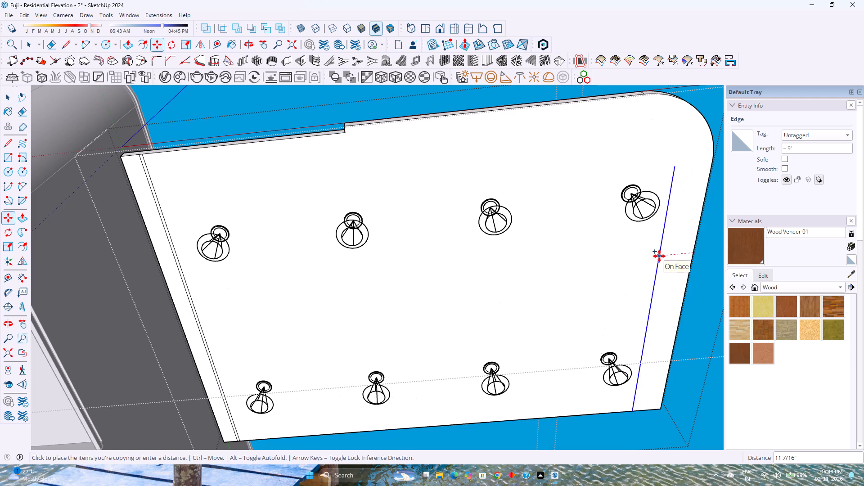
pyautogui.press('Right')
pyautogui.press('6')
pyautogui.press('Return')
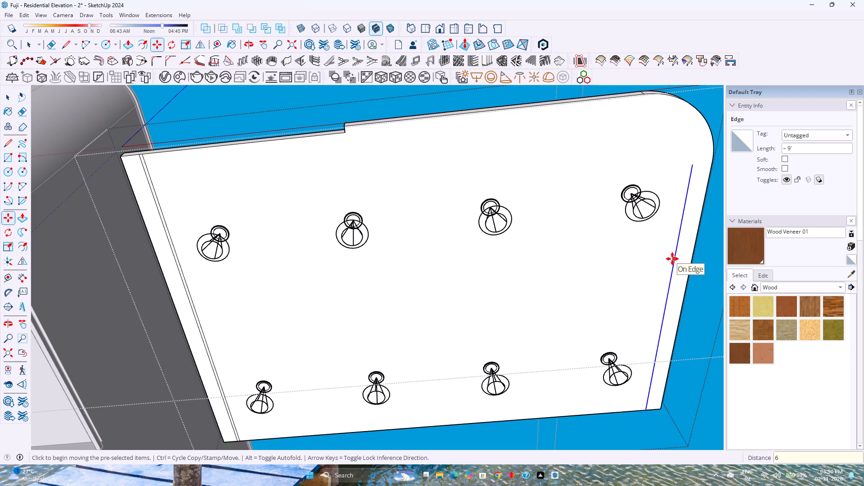
# Extend the copied outer line about 1' 4 1/2" to the panel's rounded corner and weld both edges into one curve.
pyautogui.press('l')
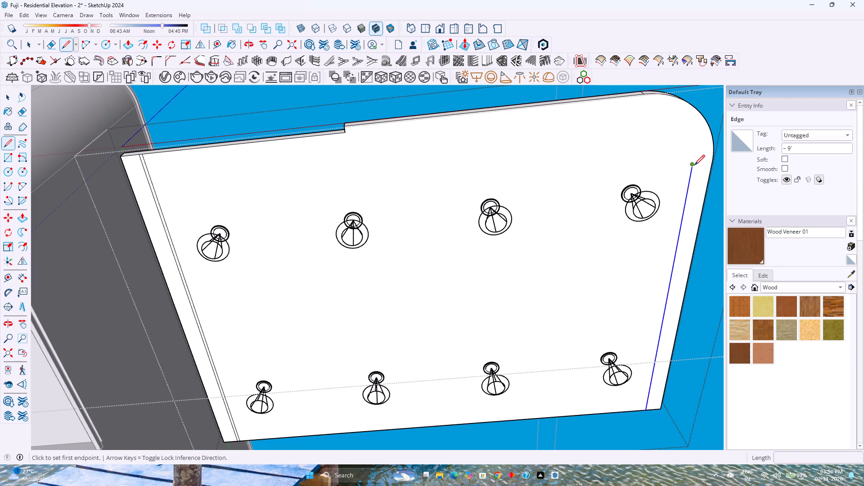
pyautogui.click(694, 165)
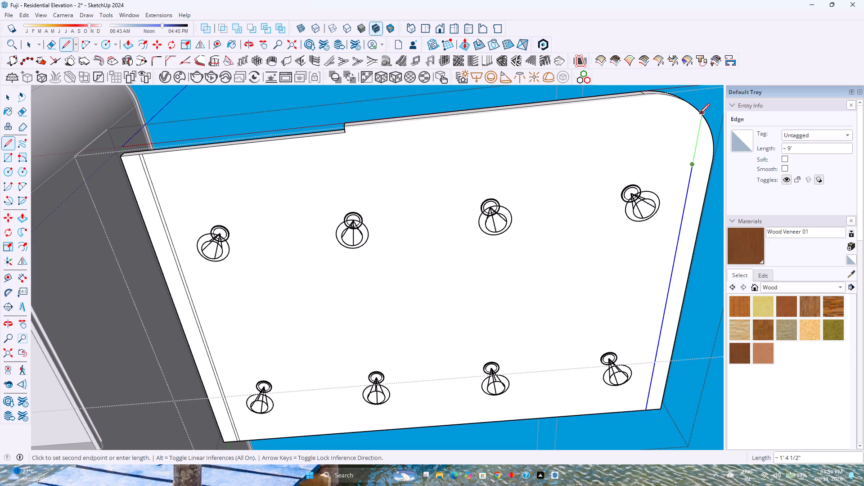
pyautogui.click(699, 114)
pyautogui.press('space')
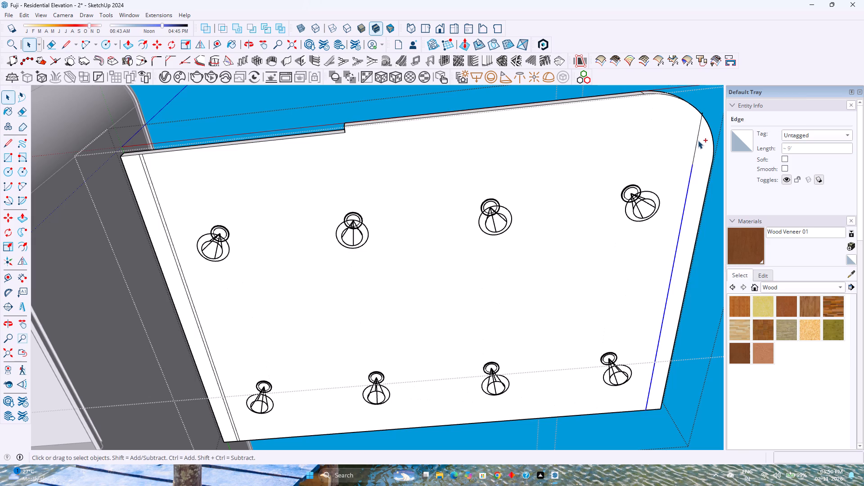
pyautogui.keyDown('ctrl'); pyautogui.click(697, 140); pyautogui.keyUp('ctrl')
pyautogui.rightClick(697, 140)
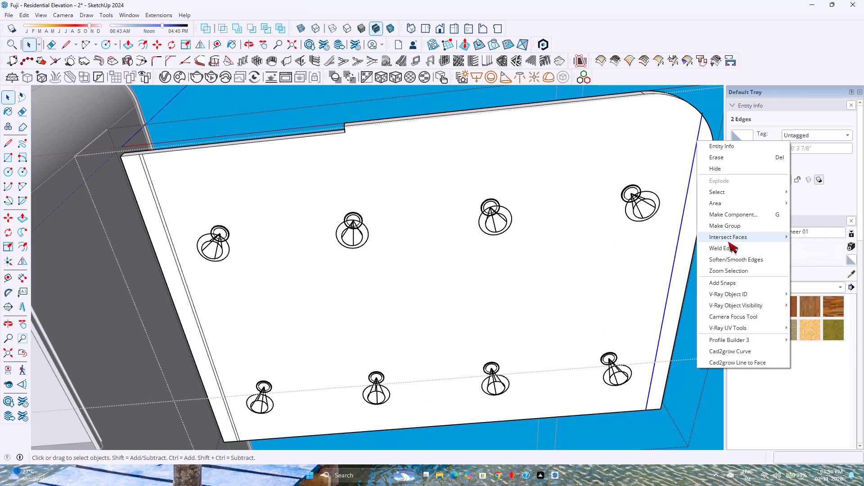
pyautogui.click(728, 245)
# Copy the welded outer line 1" inward along the red axis.
pyautogui.press('m')
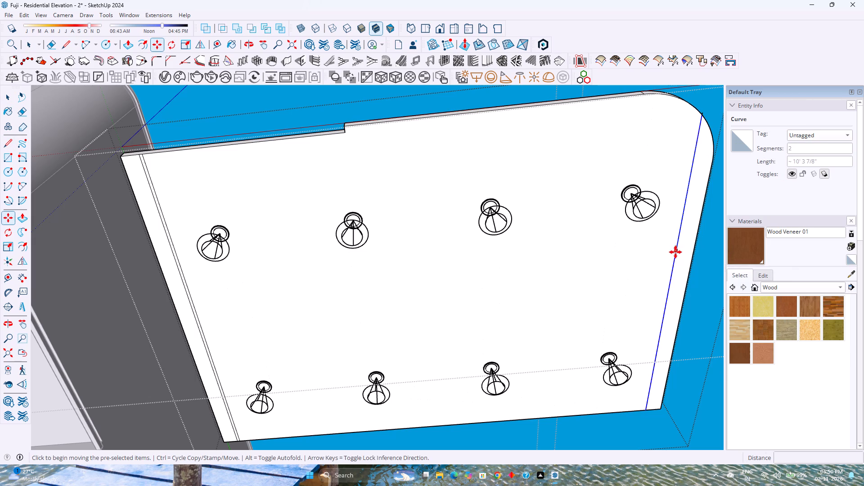
pyautogui.click(675, 259)
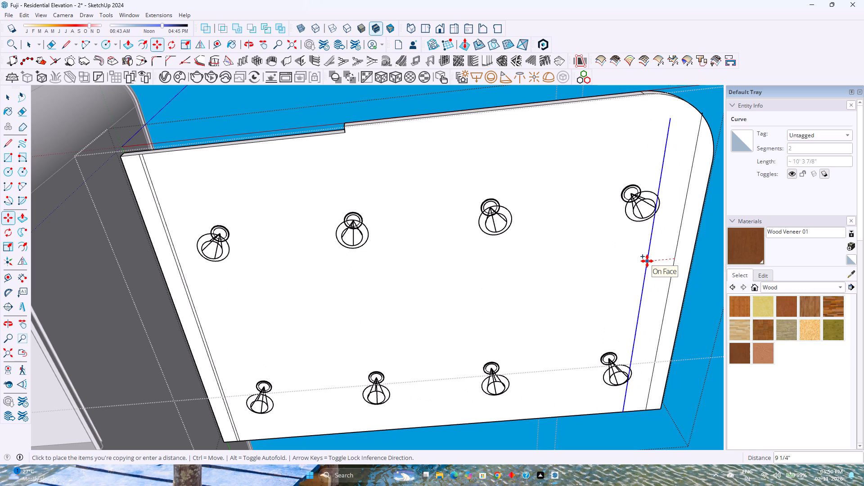
pyautogui.press('Right')
pyautogui.press('1')
pyautogui.press('Return')
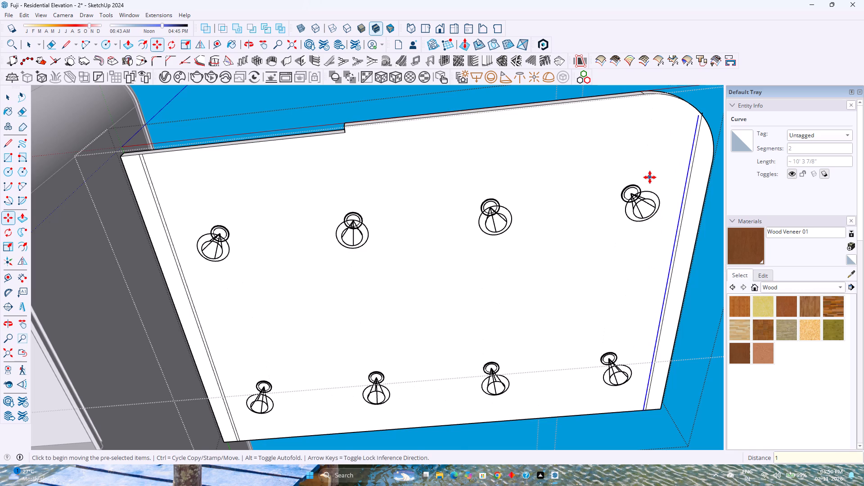
# Draw a line about 1 1/16" long extending the second outer line to the rounded corner's edge, and finish editing the panel.
pyautogui.scroll(2, 650, 177)
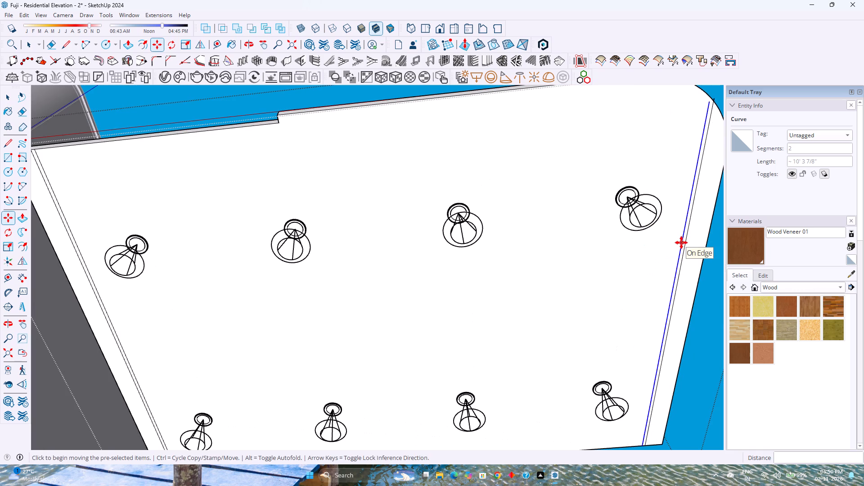
pyautogui.keyDown('shift'); pyautogui.moveTo(682, 243); pyautogui.dragTo(584, 335, button='middle'); pyautogui.keyUp('shift')
pyautogui.keyDown('shift'); pyautogui.middleClick(584, 335); pyautogui.keyUp('shift')
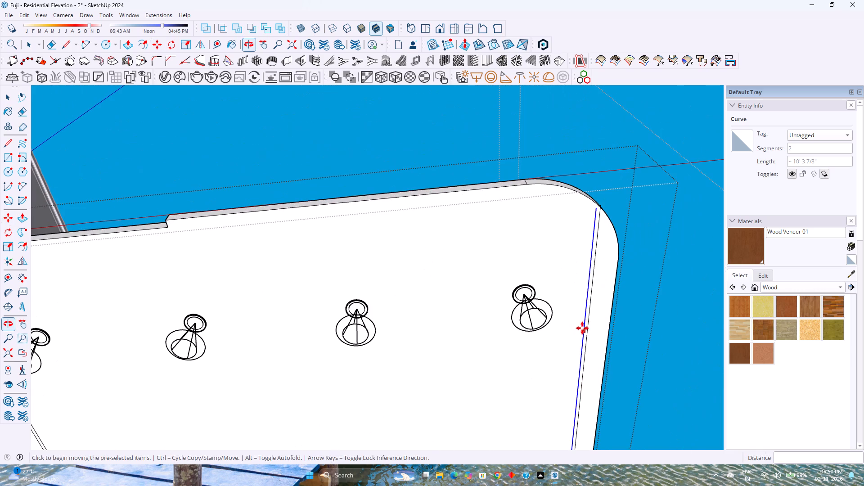
pyautogui.press('l')
pyautogui.scroll(5, 598, 231)
pyautogui.scroll(2, 594, 192)
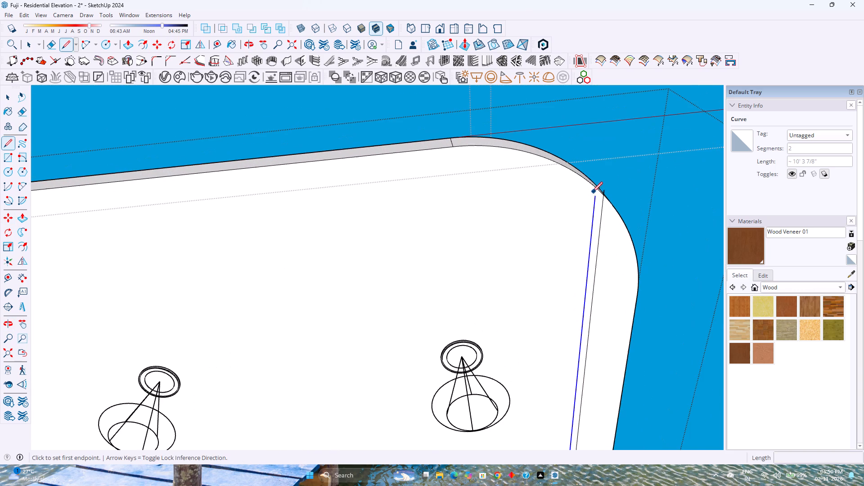
pyautogui.click(596, 198)
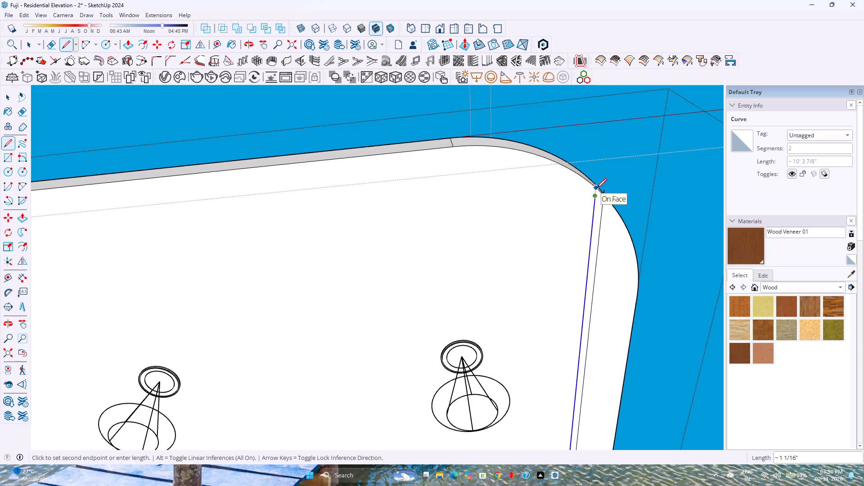
pyautogui.click(596, 189)
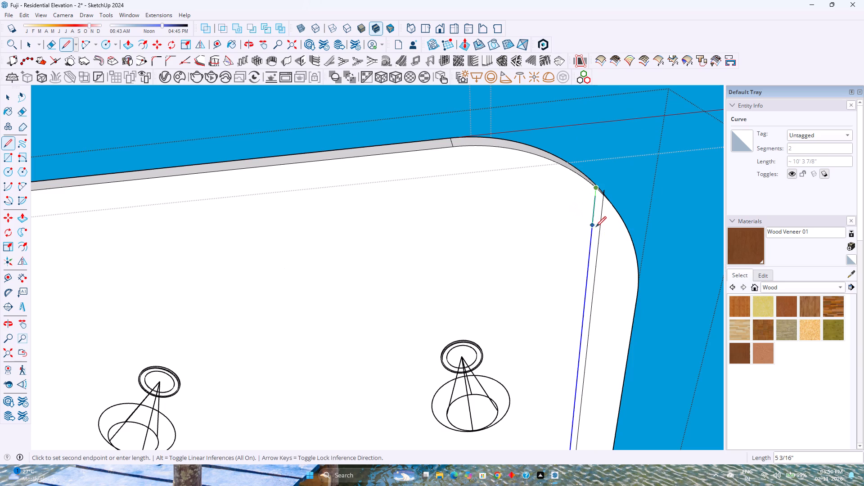
pyautogui.scroll(-4, 594, 230)
pyautogui.press('space')
pyautogui.scroll(-2, 601, 247)
pyautogui.press('Escape')
pyautogui.scroll(-3, 559, 235)
pyautogui.keyDown('shift'); pyautogui.moveTo(544, 245); pyautogui.dragTo(568, 234, button='middle'); pyautogui.keyUp('shift')
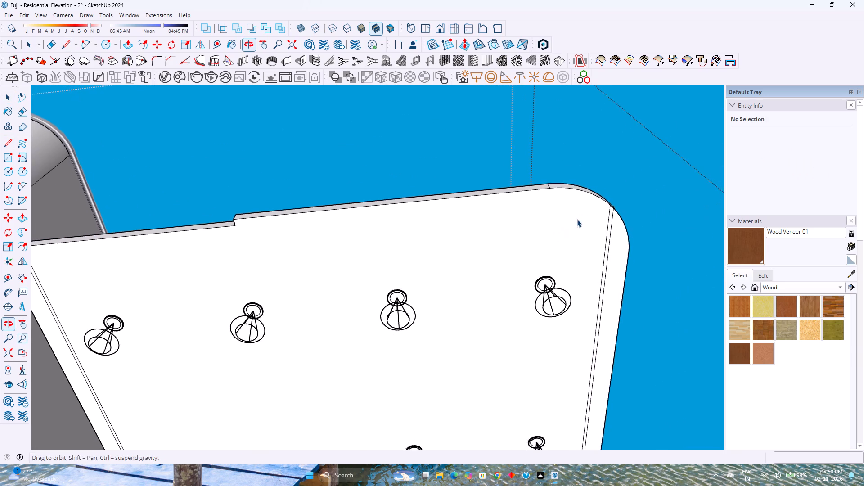
pyautogui.scroll(-4, 586, 203)
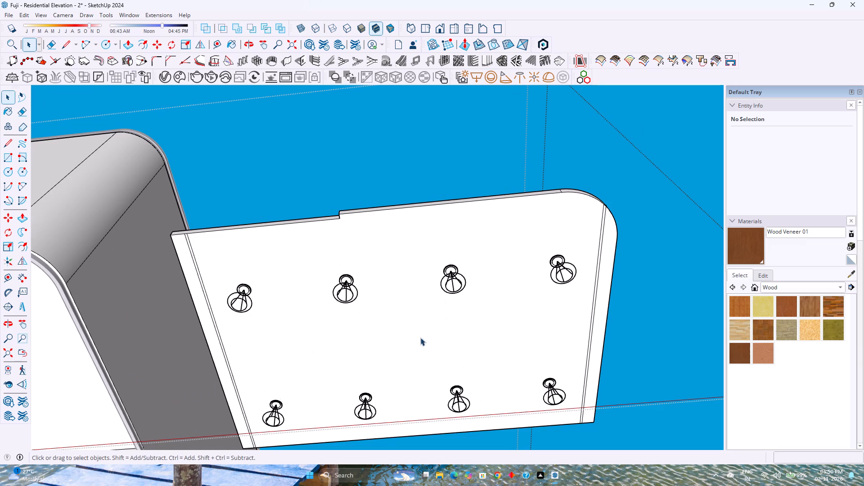
# Inside the panel group, copy the rounded-corner side's strip line pair about 14' 2 7/16" along the red axis to the wall-side pair.
pyautogui.moveTo(602, 319); pyautogui.dragTo(576, 320)
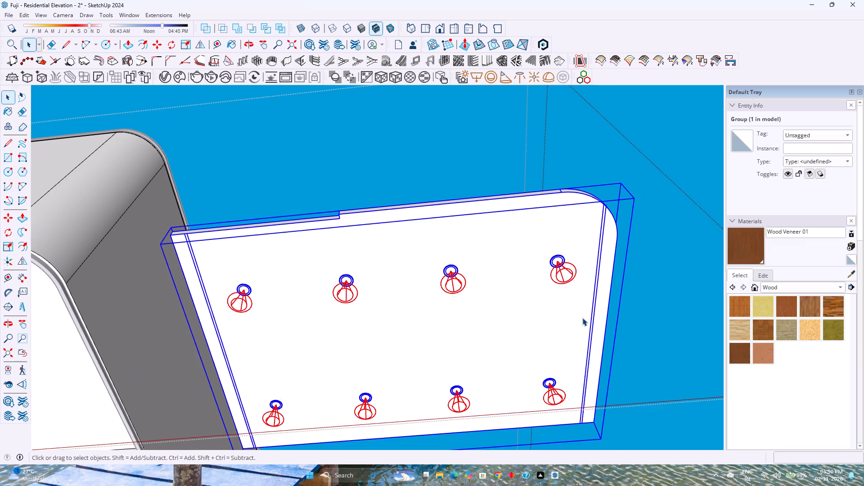
pyautogui.doubleClick(585, 317)
pyautogui.moveTo(594, 312); pyautogui.dragTo(589, 313)
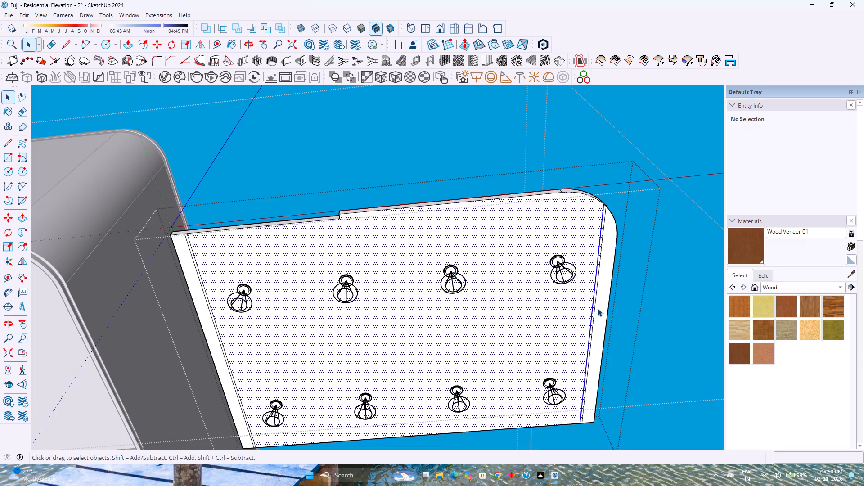
pyautogui.click(594, 308)
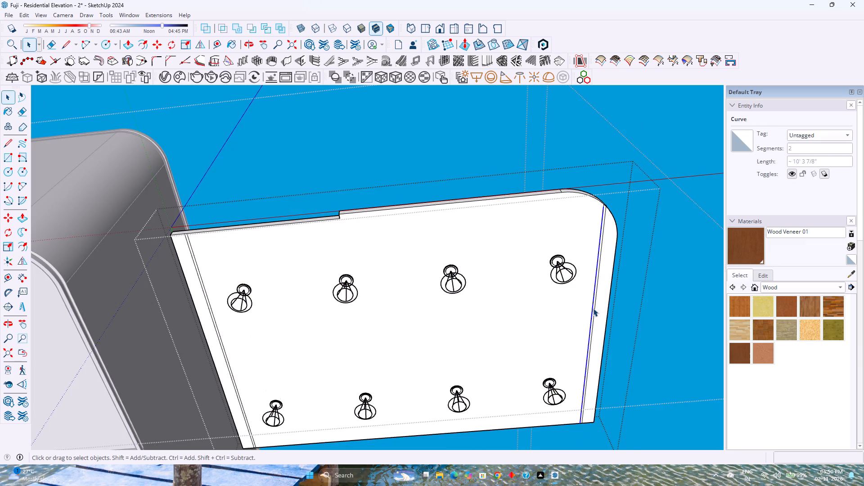
pyautogui.scroll(5, 595, 308)
pyautogui.keyDown('ctrl'); pyautogui.click(595, 308); pyautogui.keyUp('ctrl')
pyautogui.press('m')
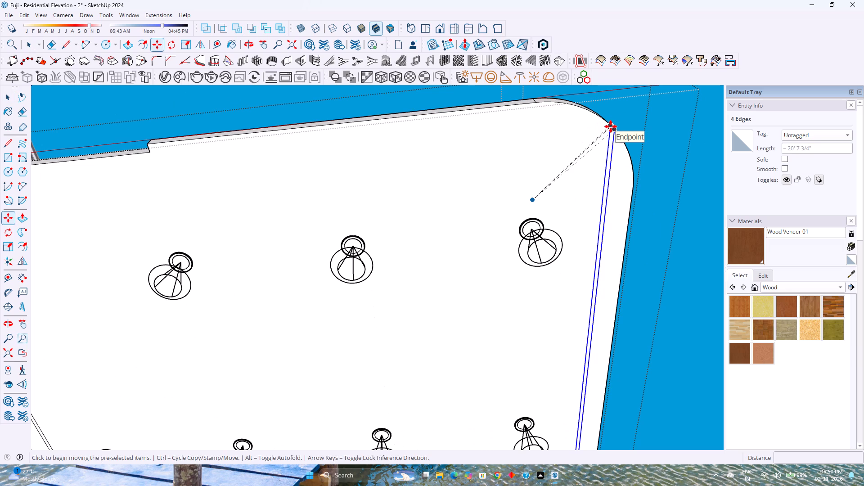
pyautogui.scroll(20, 611, 126)
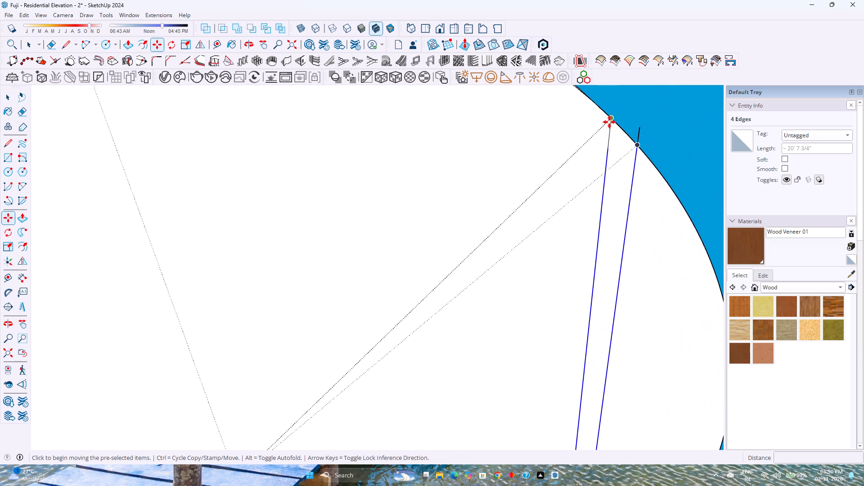
pyautogui.click(610, 121)
pyautogui.scroll(-9, 553, 139)
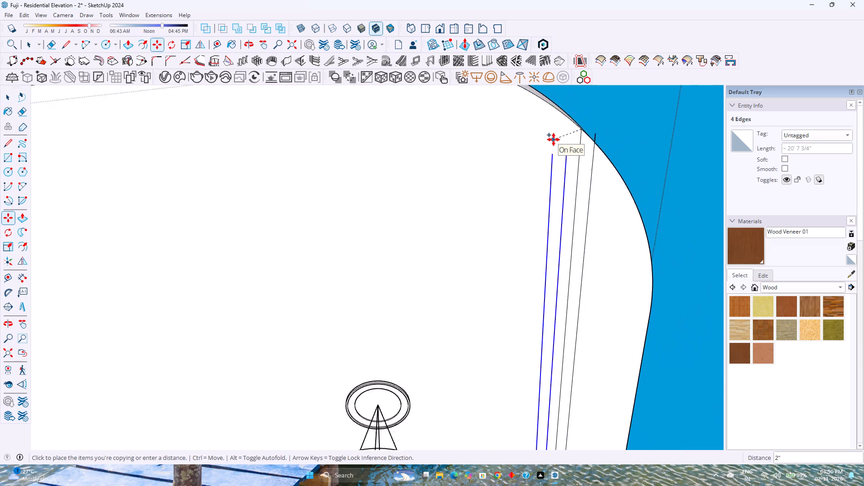
pyautogui.scroll(-1, 553, 139)
pyautogui.press('Right')
pyautogui.scroll(-7, 482, 139)
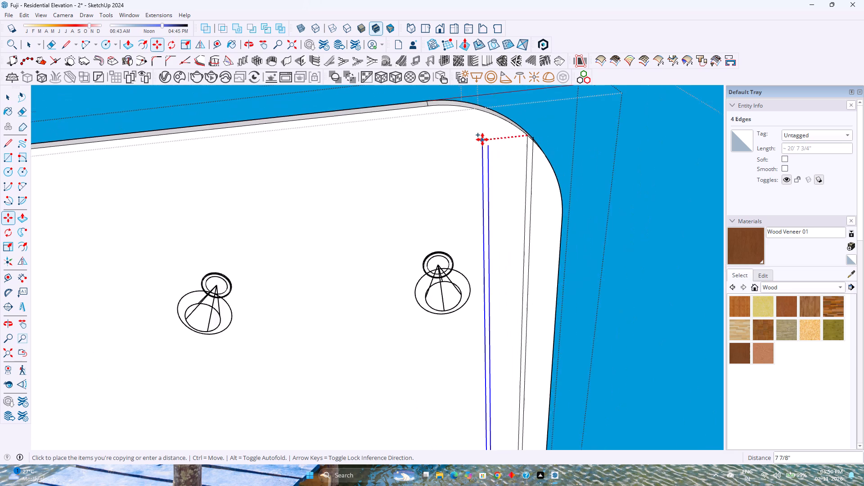
pyautogui.scroll(-4, 482, 139)
pyautogui.keyDown('shift'); pyautogui.moveTo(414, 149); pyautogui.dragTo(701, 144, button='middle'); pyautogui.keyUp('shift')
pyautogui.scroll(-1, 565, 161)
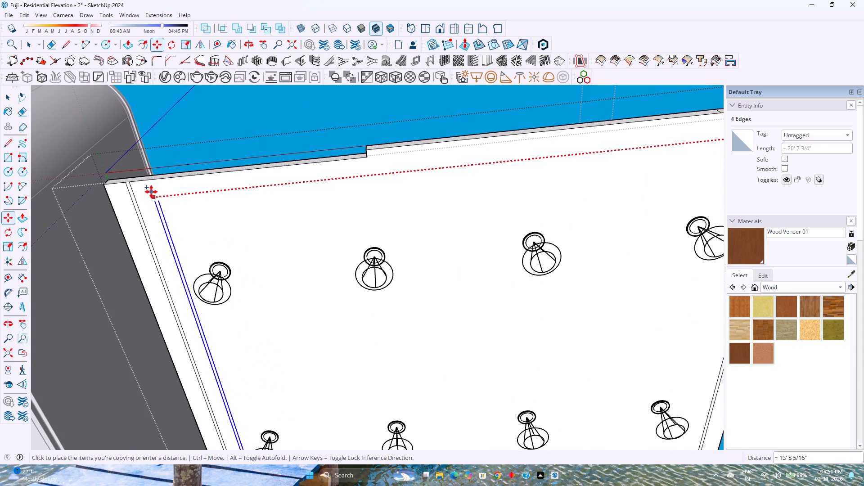
pyautogui.scroll(6, 134, 196)
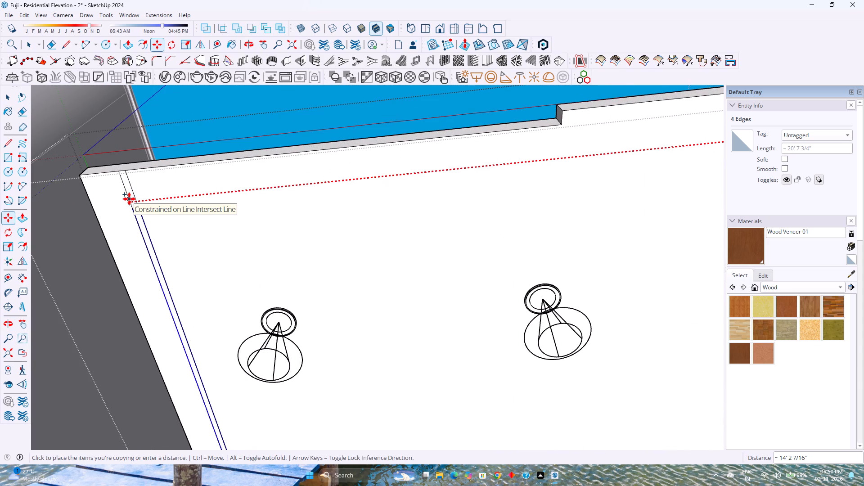
pyautogui.click(129, 199)
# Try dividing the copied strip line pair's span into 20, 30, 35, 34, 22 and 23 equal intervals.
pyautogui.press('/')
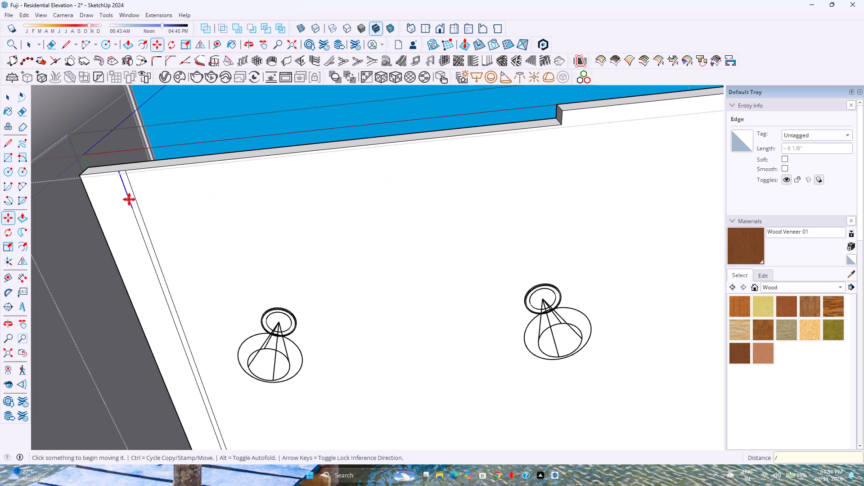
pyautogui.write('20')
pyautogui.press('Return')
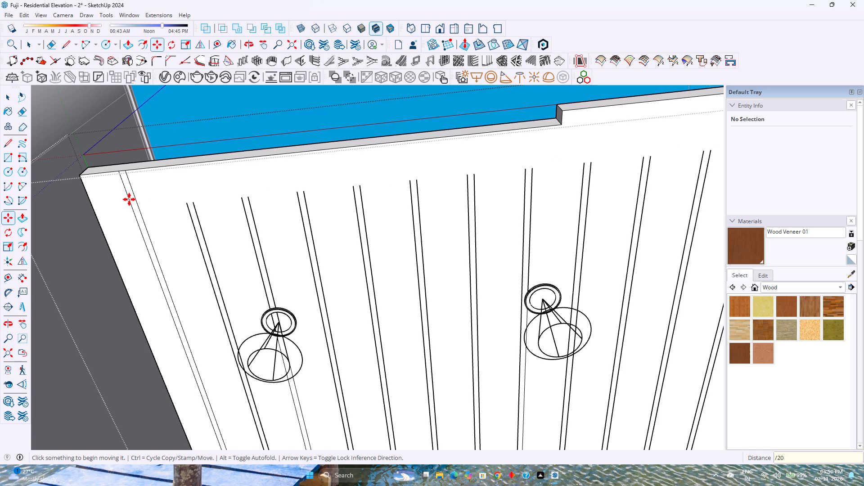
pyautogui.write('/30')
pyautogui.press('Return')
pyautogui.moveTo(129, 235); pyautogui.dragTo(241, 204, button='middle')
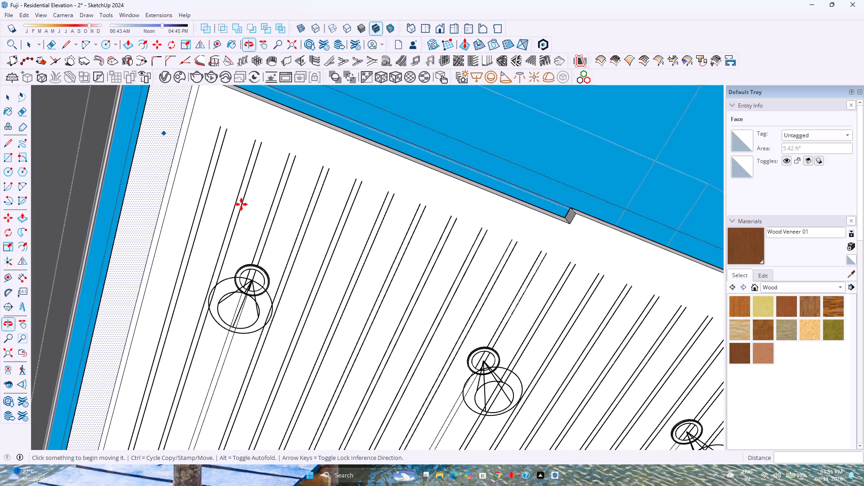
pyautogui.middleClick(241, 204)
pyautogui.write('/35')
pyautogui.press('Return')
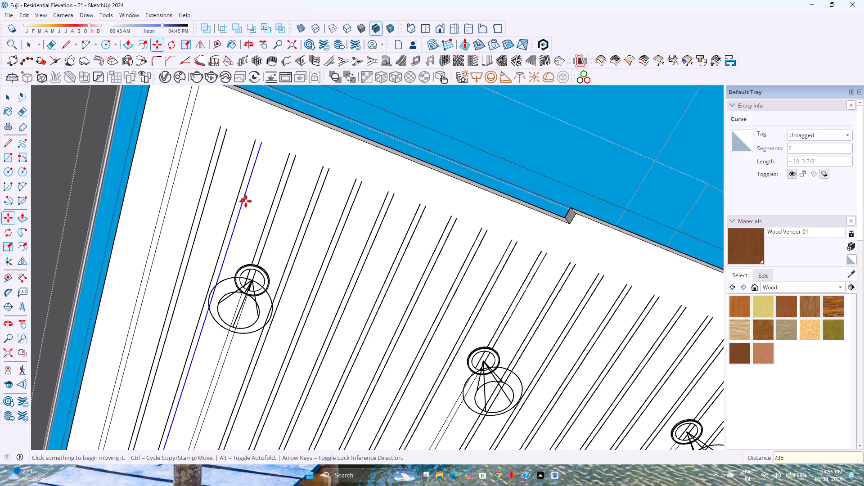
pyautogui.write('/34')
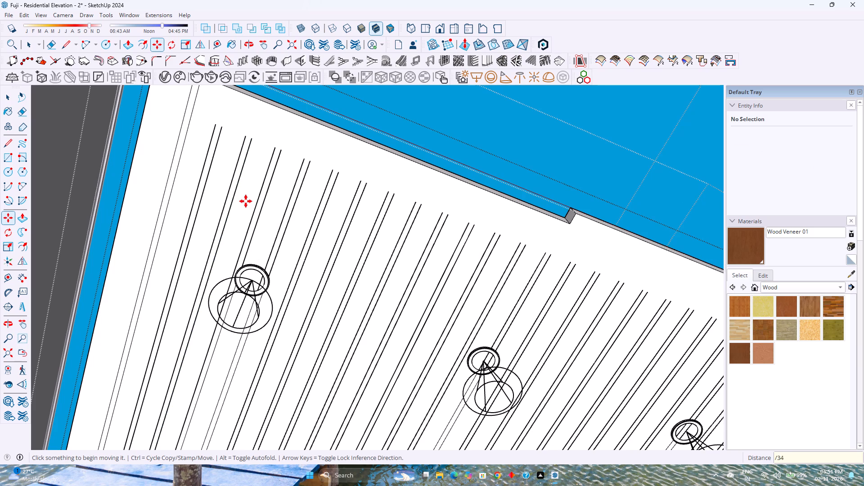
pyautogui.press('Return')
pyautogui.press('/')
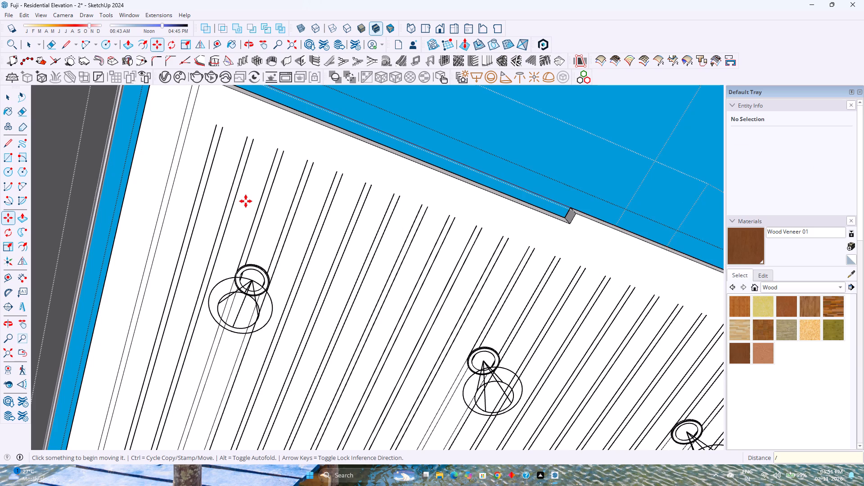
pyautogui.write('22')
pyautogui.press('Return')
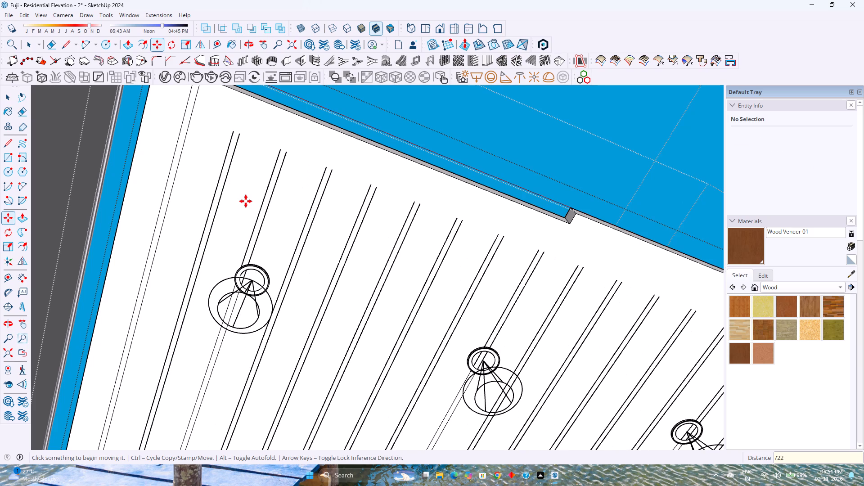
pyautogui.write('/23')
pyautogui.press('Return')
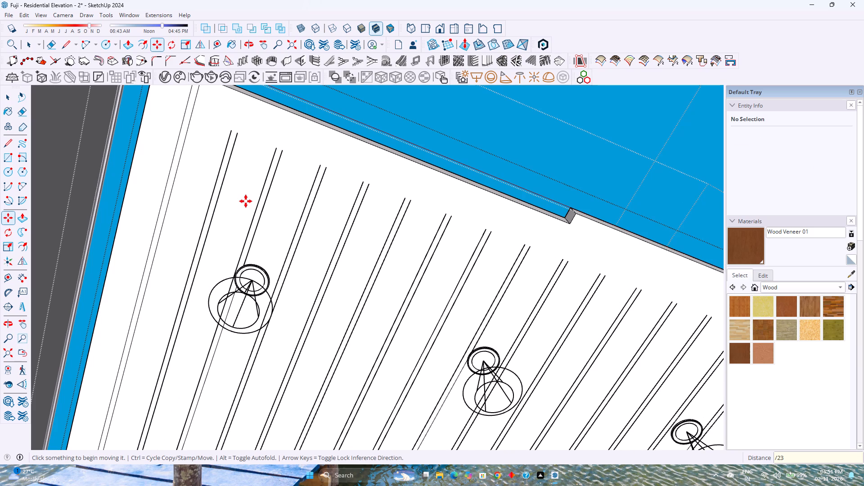
# Divide the copied strip line pair's span into 24 equal intervals.
pyautogui.write('/24')
pyautogui.press('Return')
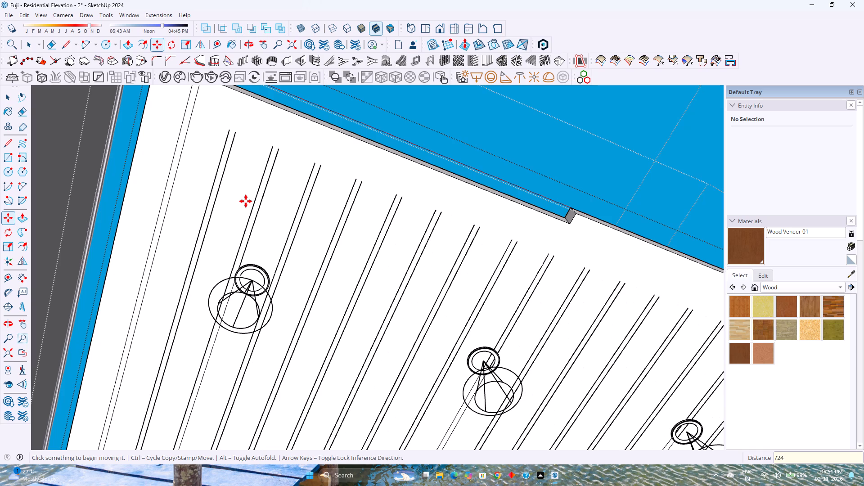
# Draw two lines about 6 1/8" long extending the first array strip beside the wall-side pair to the panel's edge.
pyautogui.scroll(-8, 246, 201)
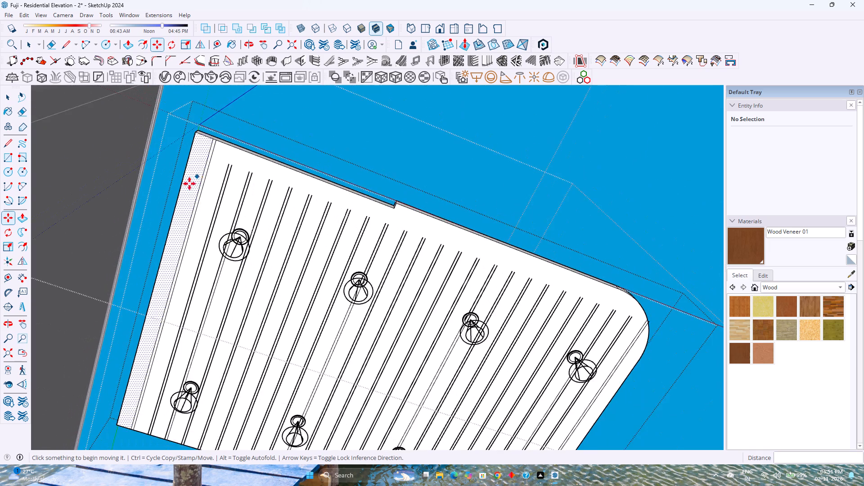
pyautogui.scroll(-2, 188, 184)
pyautogui.press('l')
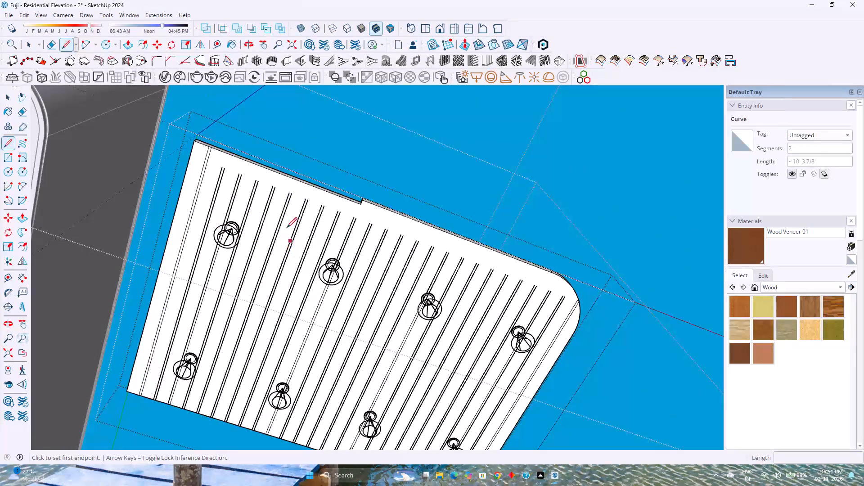
pyautogui.scroll(8, 234, 177)
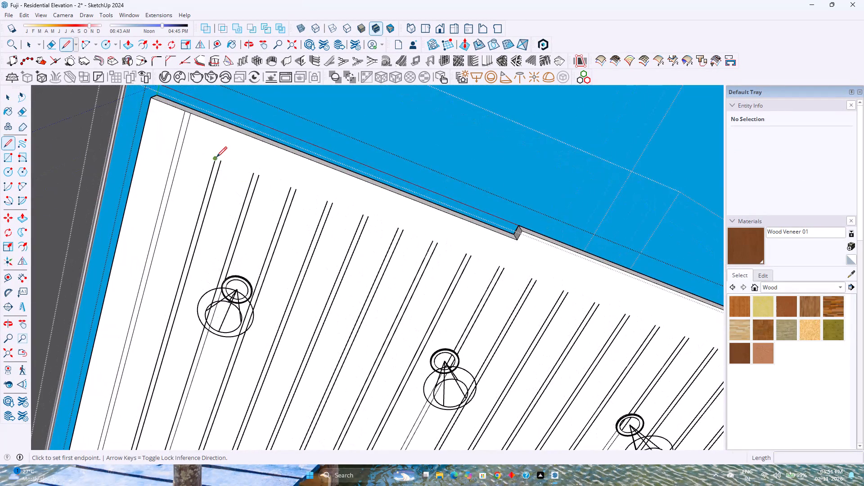
pyautogui.click(217, 159)
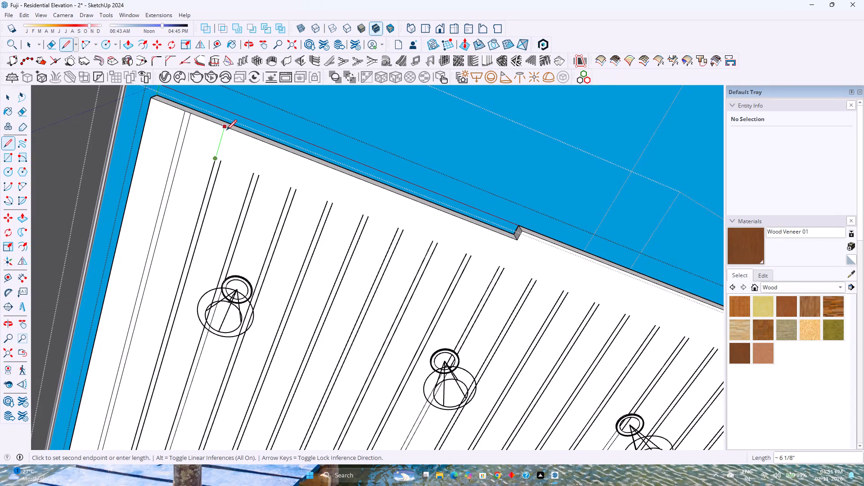
pyautogui.click(226, 130)
pyautogui.click(222, 162)
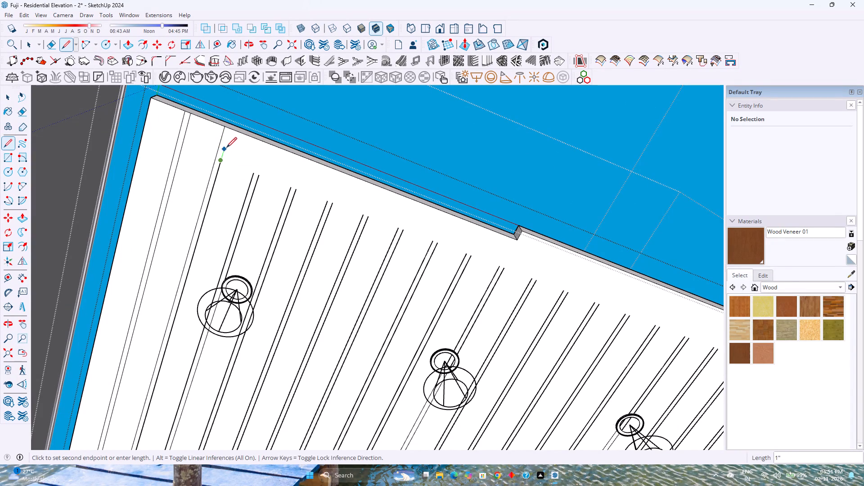
pyautogui.click(234, 132)
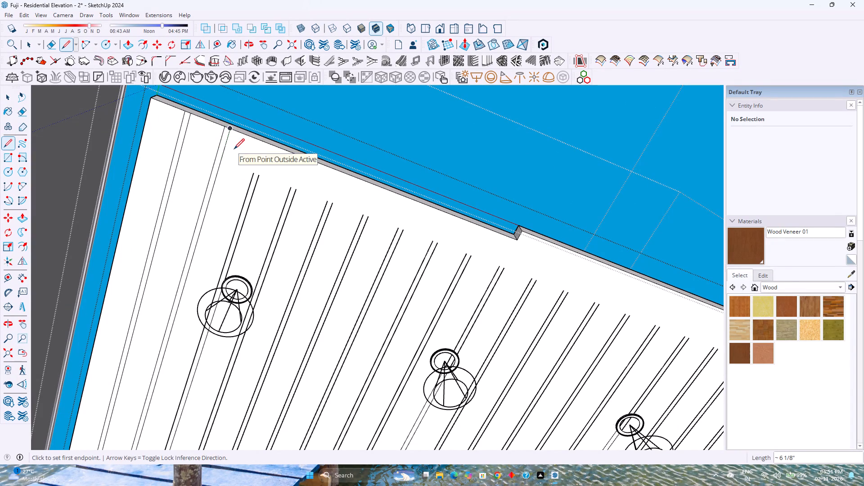
# Weld the strip's line farther from the wall and its edge extension into one curve.
pyautogui.press('space')
pyautogui.click(229, 135)
pyautogui.keyDown('ctrl'); pyautogui.click(222, 135); pyautogui.keyUp('ctrl')
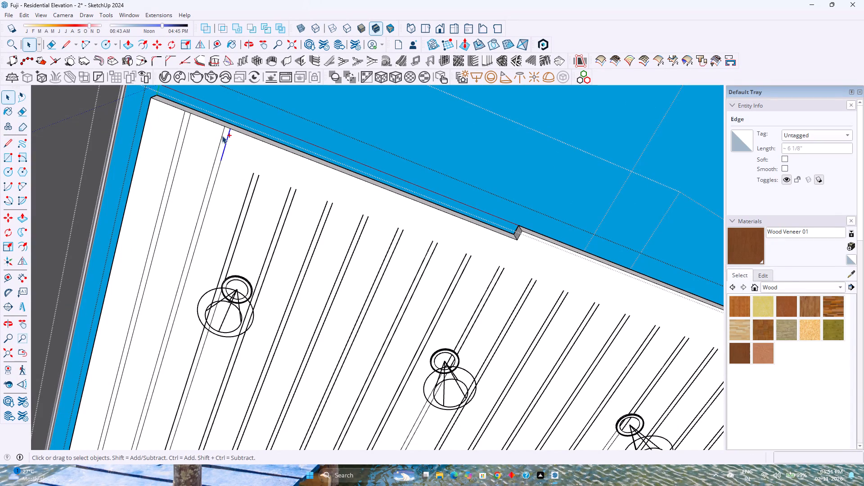
pyautogui.keyDown('ctrl'); pyautogui.click(221, 161); pyautogui.keyUp('ctrl')
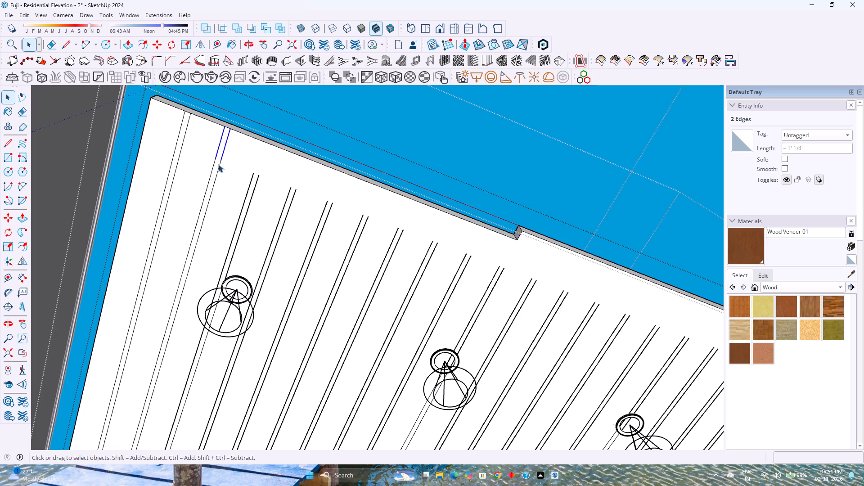
pyautogui.click(218, 165)
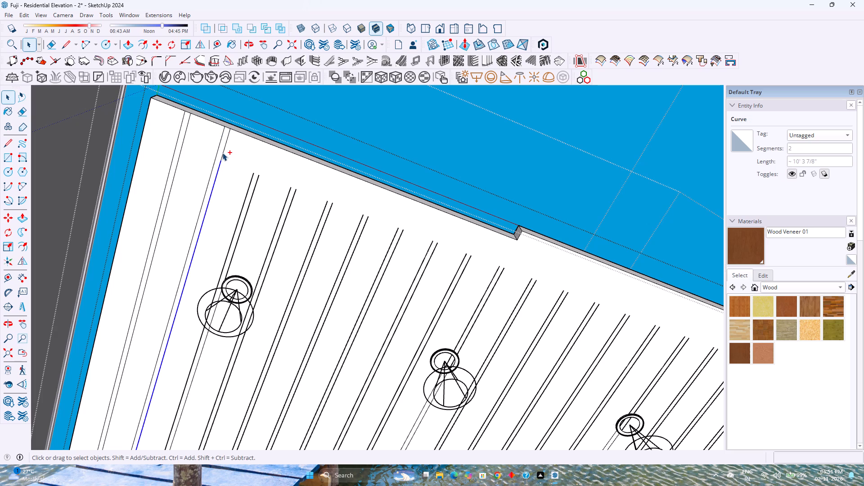
pyautogui.keyDown('ctrl'); pyautogui.click(222, 150); pyautogui.keyUp('ctrl')
pyautogui.click(224, 148)
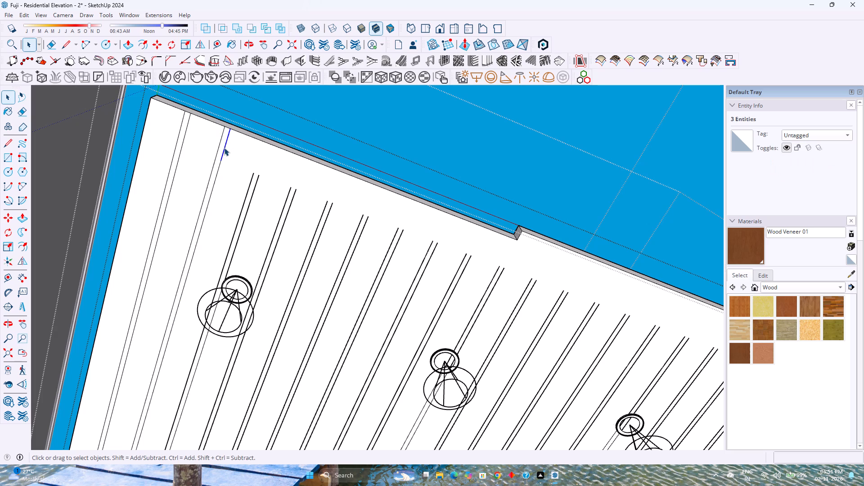
pyautogui.keyDown('ctrl'); pyautogui.click(220, 163); pyautogui.keyUp('ctrl')
pyautogui.rightClick(220, 163)
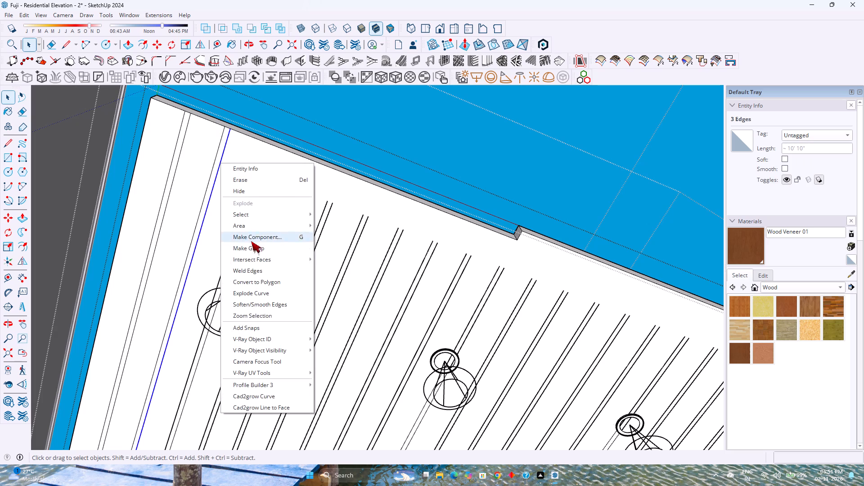
pyautogui.click(257, 270)
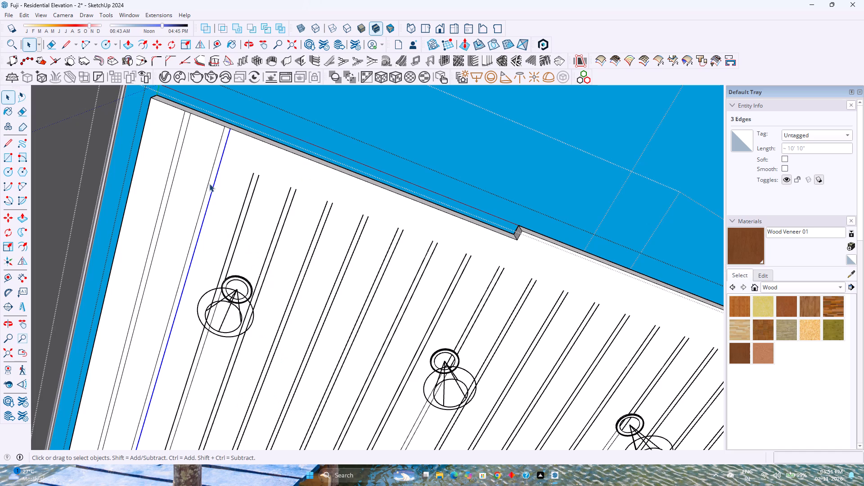
# Weld the same strip's line closer to the wall and its edge extension into one curve.
pyautogui.scroll(3, 227, 174)
pyautogui.scroll(-2, 227, 174)
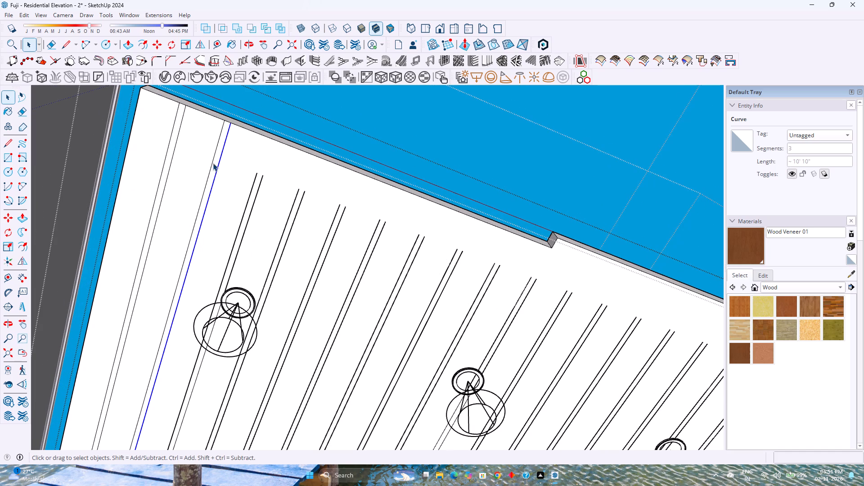
pyautogui.click(213, 163)
pyautogui.keyDown('ctrl'); pyautogui.click(216, 150); pyautogui.keyUp('ctrl')
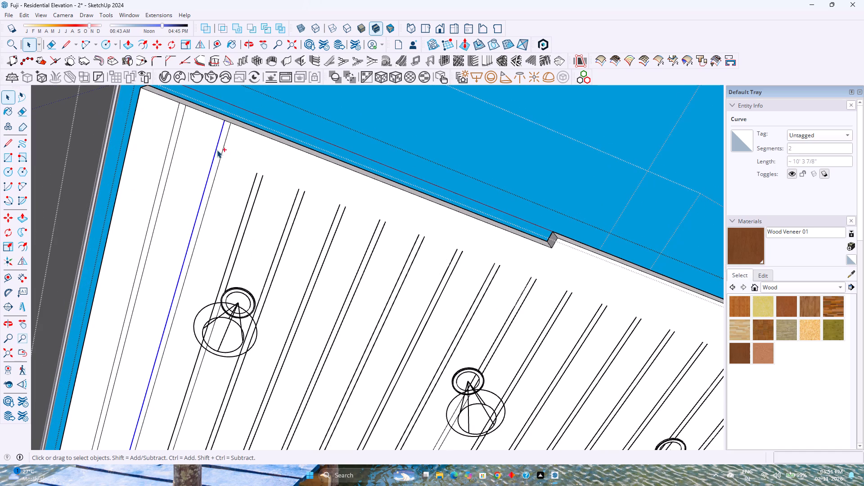
pyautogui.rightClick(217, 150)
pyautogui.click(260, 259)
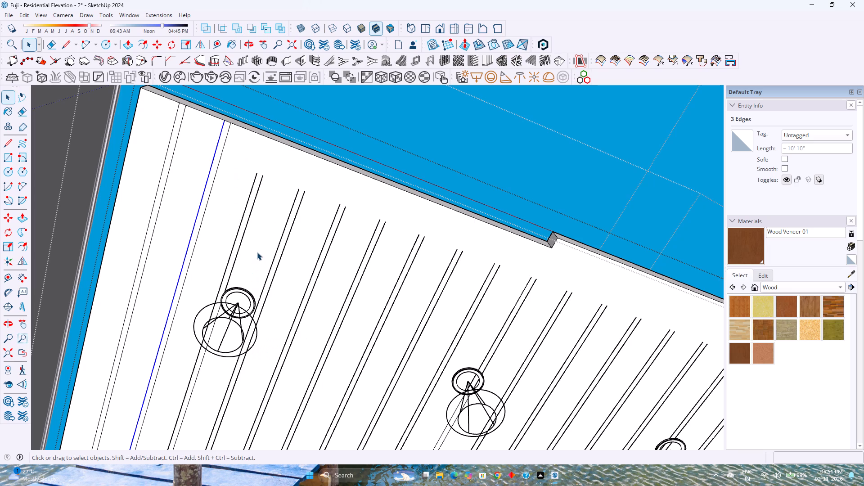
# Copy the welded strip line pair about 7 1/8" onto the adjacent strip and array it as 23 copies across the panel.
pyautogui.keyDown('ctrl'); pyautogui.click(211, 191); pyautogui.keyUp('ctrl')
pyautogui.press('m')
pyautogui.scroll(-5, 234, 192)
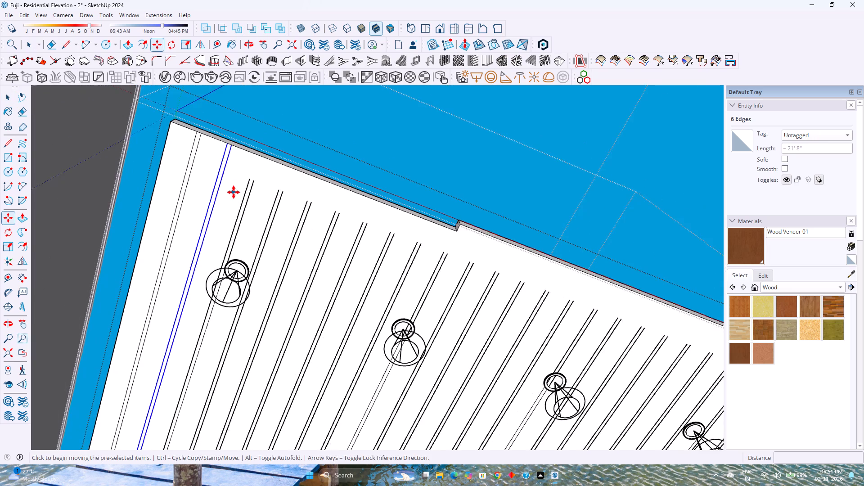
pyautogui.scroll(-5, 234, 192)
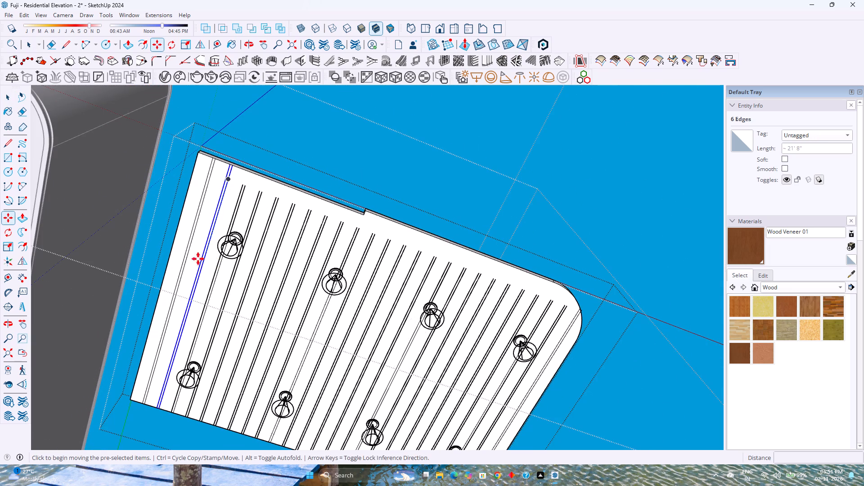
pyautogui.scroll(14, 146, 418)
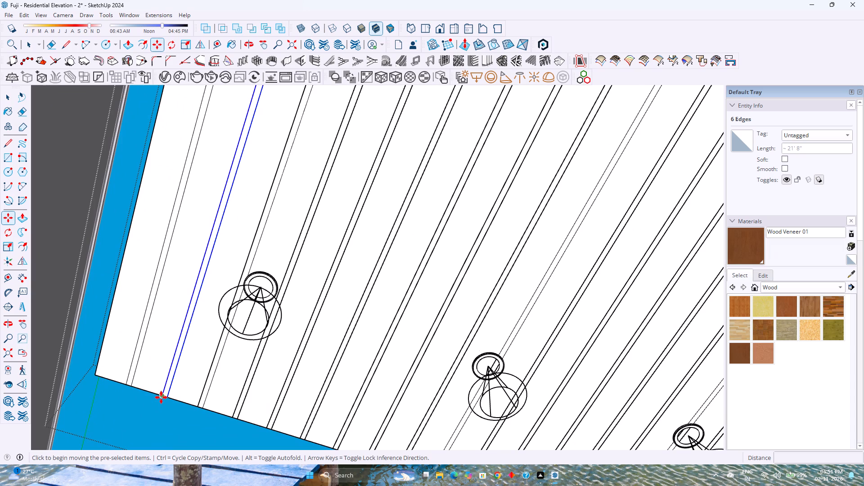
pyautogui.click(161, 397)
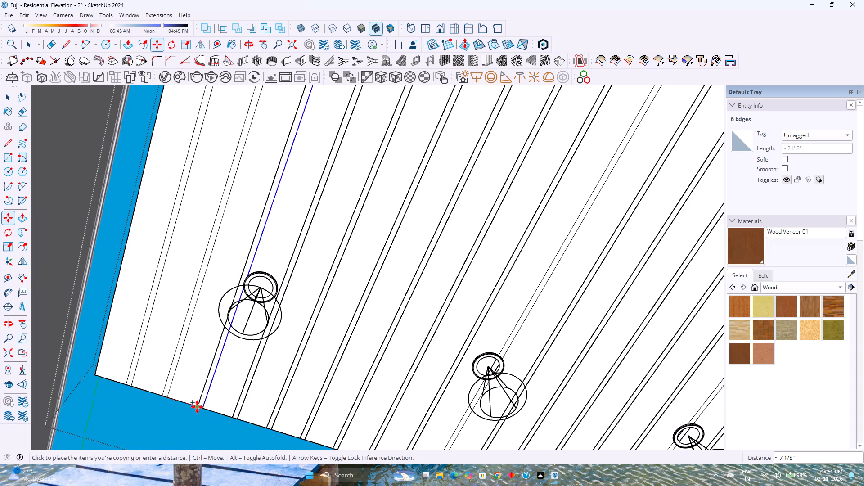
pyautogui.click(198, 407)
pyautogui.scroll(-7, 195, 409)
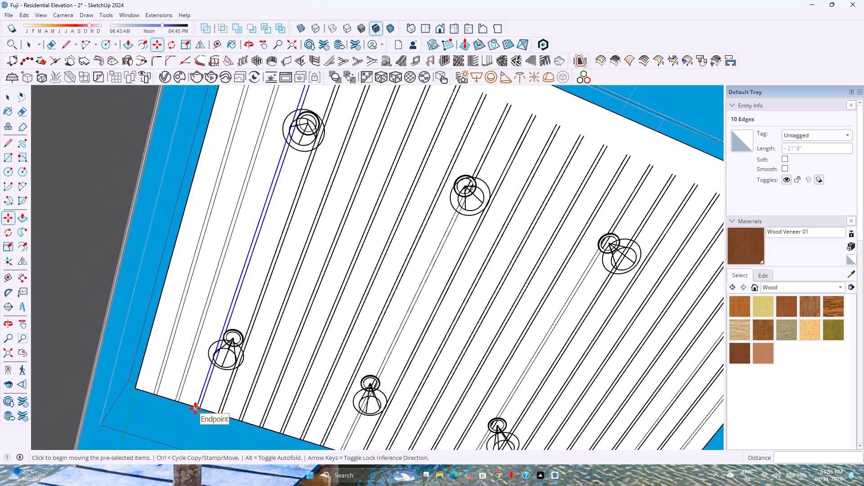
pyautogui.scroll(-8, 195, 409)
pyautogui.keyDown('shift'); pyautogui.moveTo(194, 407); pyautogui.dragTo(245, 267, button='middle'); pyautogui.keyUp('shift')
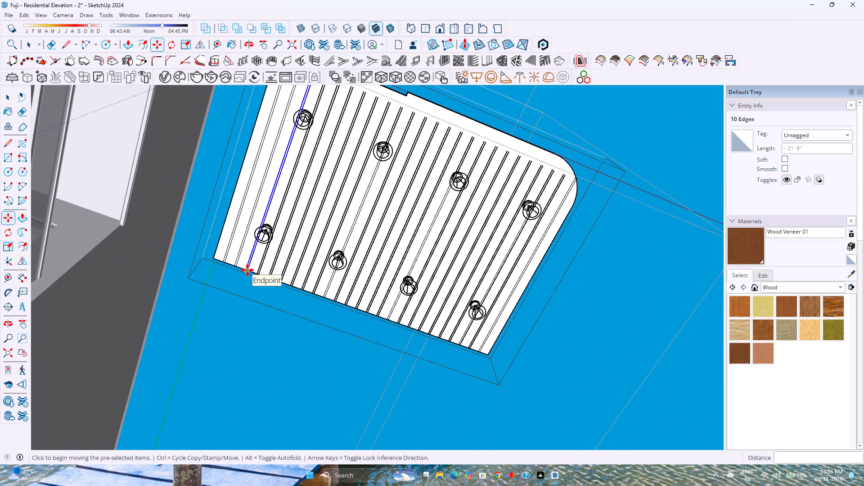
pyautogui.write('*23')
pyautogui.press('Return')
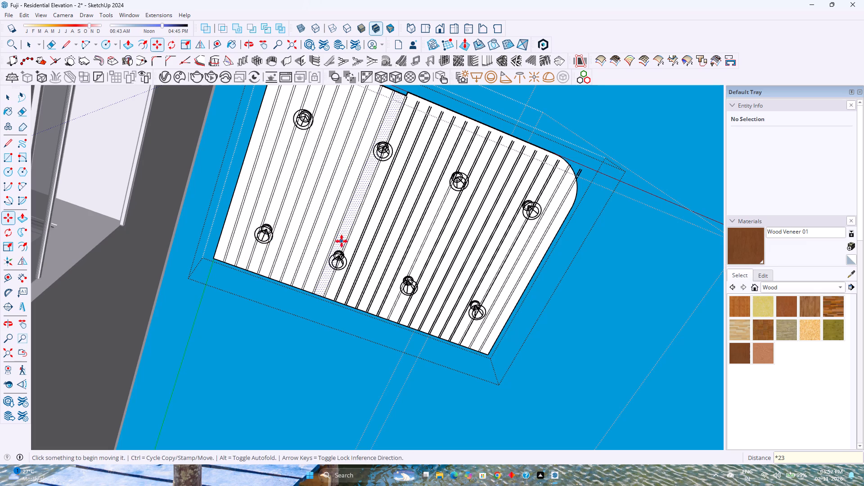
# Draw three 2" lines extending the strip line at the panel's notch and both lines of the following strip to the panel's edge.
pyautogui.keyDown('shift'); pyautogui.moveTo(342, 241); pyautogui.dragTo(275, 324, button='middle'); pyautogui.keyUp('shift')
pyautogui.keyDown('shift'); pyautogui.middleClick(275, 324); pyautogui.keyUp('shift')
pyautogui.scroll(1, 380, 203)
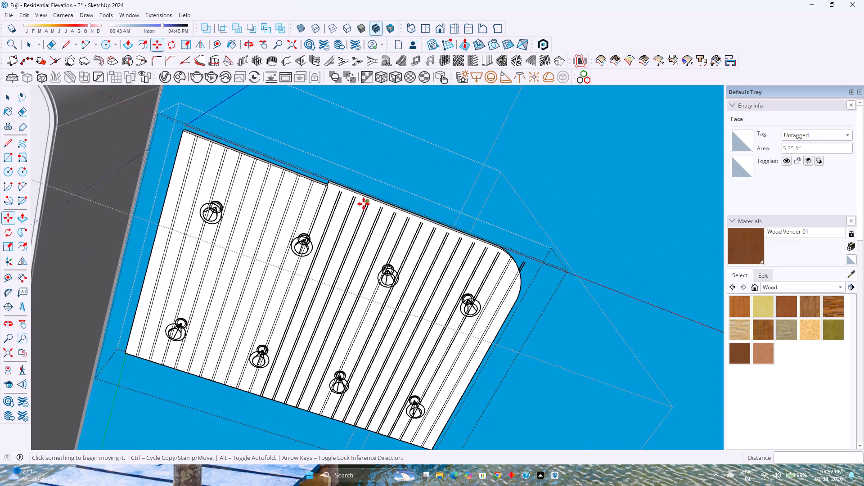
pyautogui.scroll(15, 364, 204)
pyautogui.keyDown('shift'); pyautogui.moveTo(327, 199); pyautogui.dragTo(293, 300, button='middle'); pyautogui.keyUp('shift')
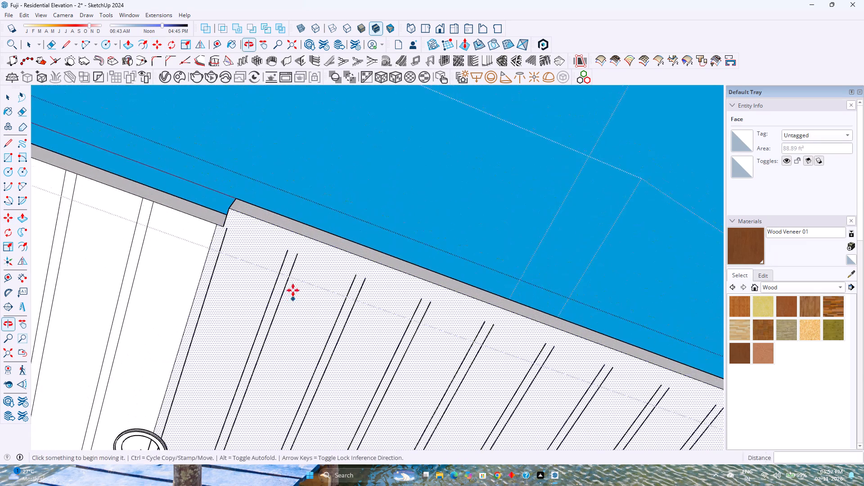
pyautogui.scroll(-8, 293, 273)
pyautogui.press('l')
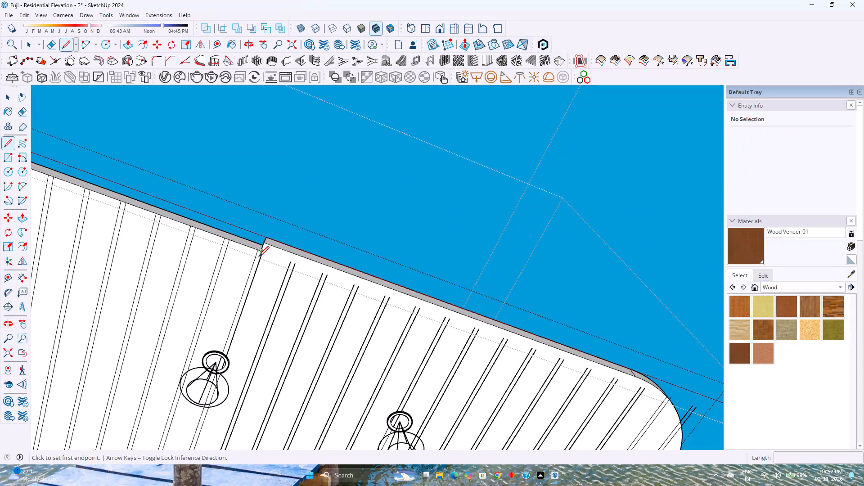
pyautogui.scroll(8, 259, 256)
pyautogui.click(266, 248)
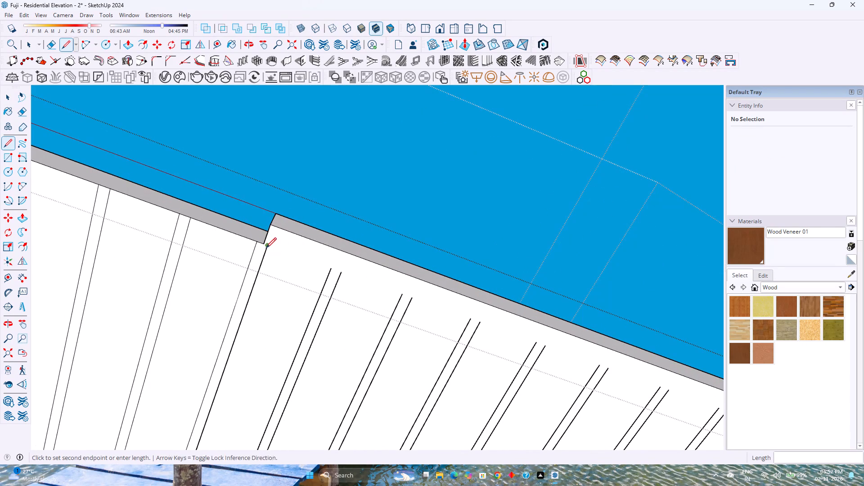
pyautogui.click(279, 228)
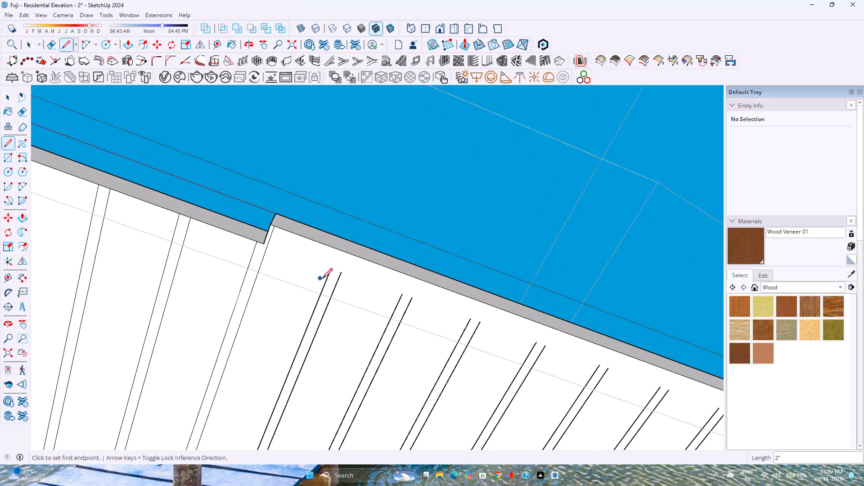
pyautogui.click(329, 270)
pyautogui.click(338, 253)
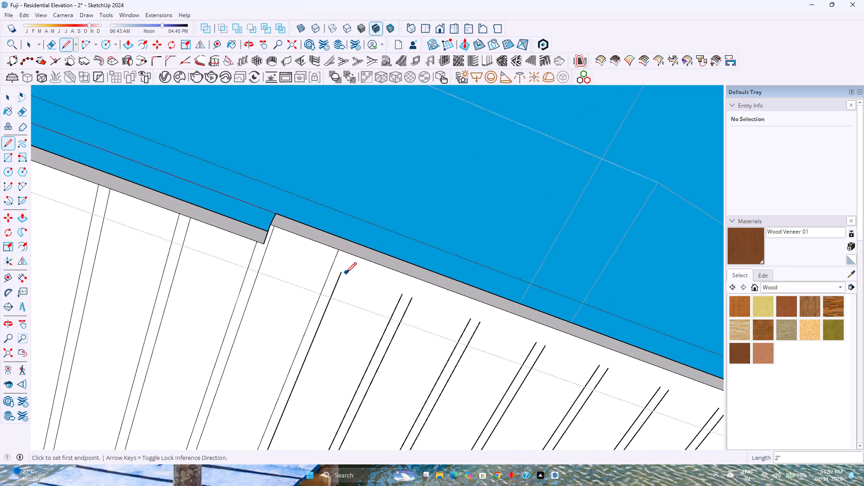
pyautogui.click(342, 274)
pyautogui.click(349, 258)
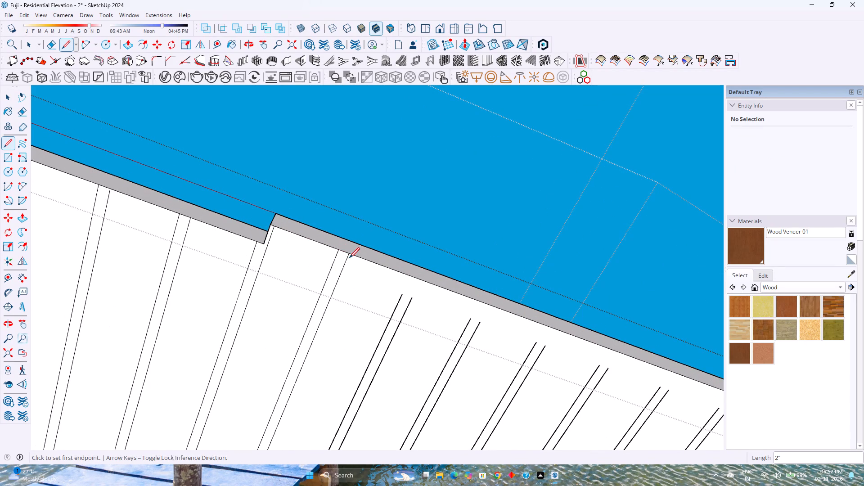
# Weld the first strip past the notch's line farther from the wall and its edge extension into one curve.
pyautogui.press('space')
pyautogui.click(345, 261)
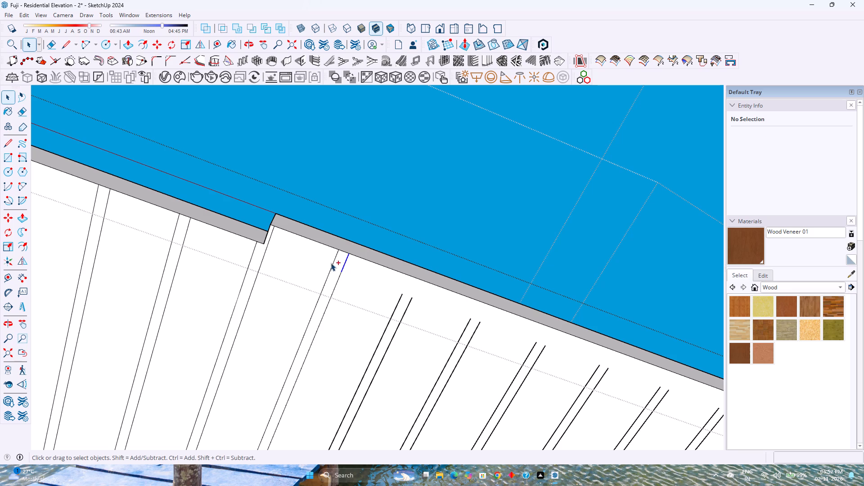
pyautogui.keyDown('ctrl'); pyautogui.click(337, 278); pyautogui.keyUp('ctrl')
pyautogui.rightClick(337, 278)
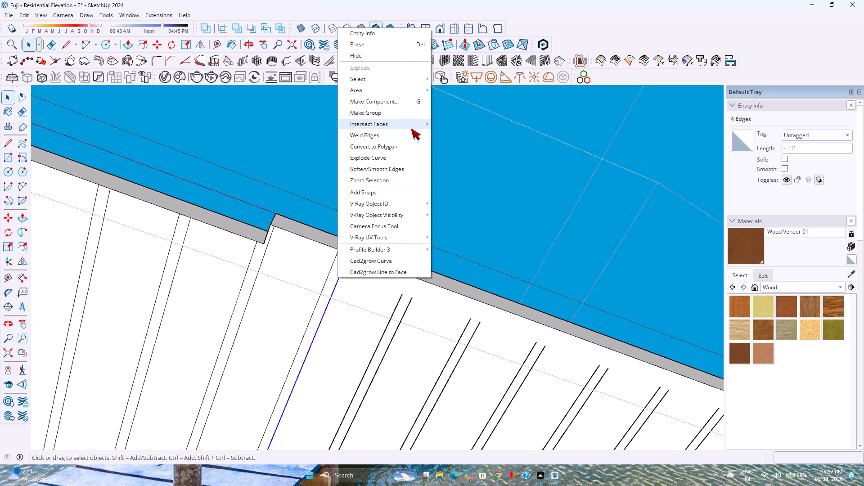
pyautogui.click(380, 134)
# Weld the same strip's line closer to the wall and its edge extension into one curve.
pyautogui.keyDown('ctrl'); pyautogui.click(335, 258); pyautogui.keyUp('ctrl')
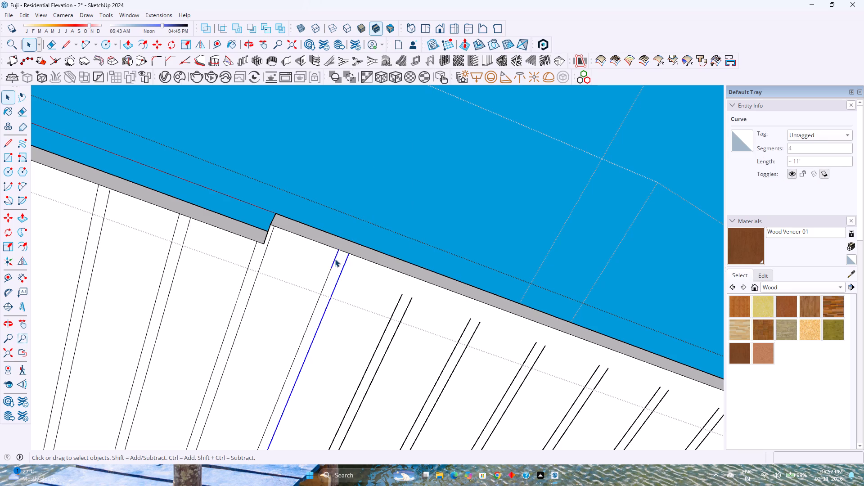
pyautogui.click(328, 274)
pyautogui.keyDown('ctrl'); pyautogui.click(333, 261); pyautogui.keyUp('ctrl')
pyautogui.keyDown('ctrl'); pyautogui.rightClick(333, 261); pyautogui.keyUp('ctrl')
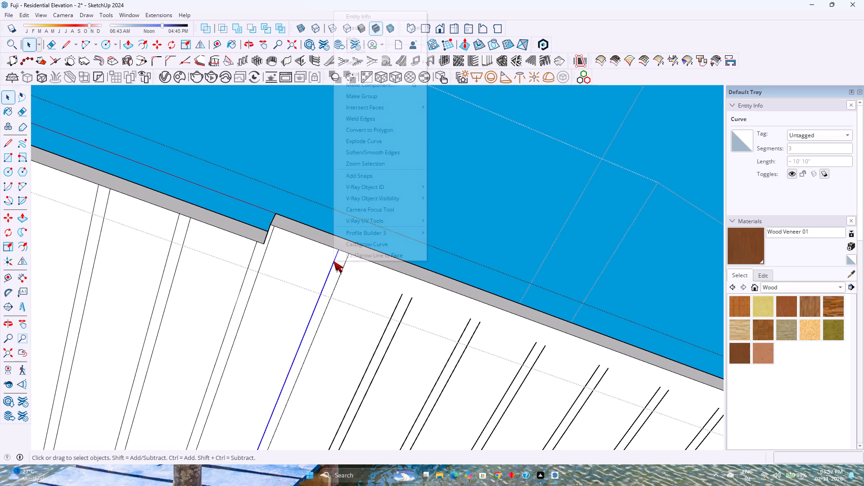
pyautogui.click(387, 121)
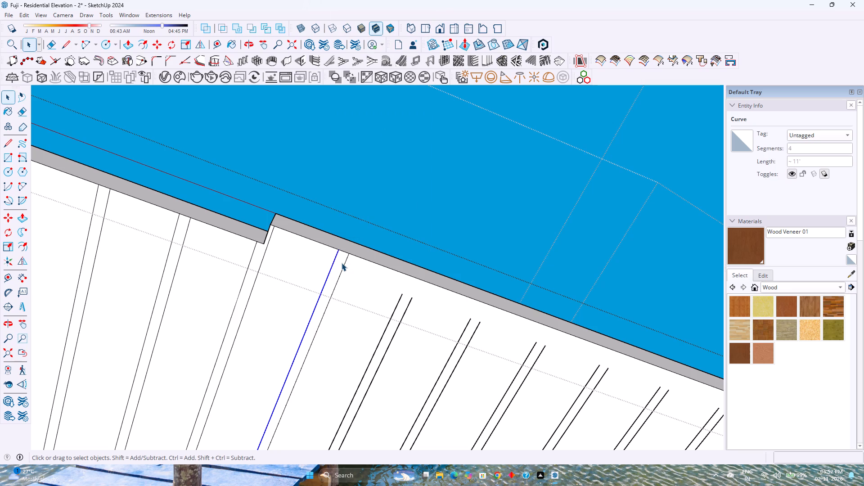
# Copy the first strip past the notch about 7 1/8" onto the adjacent strip and array it as 15 copies.
pyautogui.click(342, 263)
pyautogui.press('m')
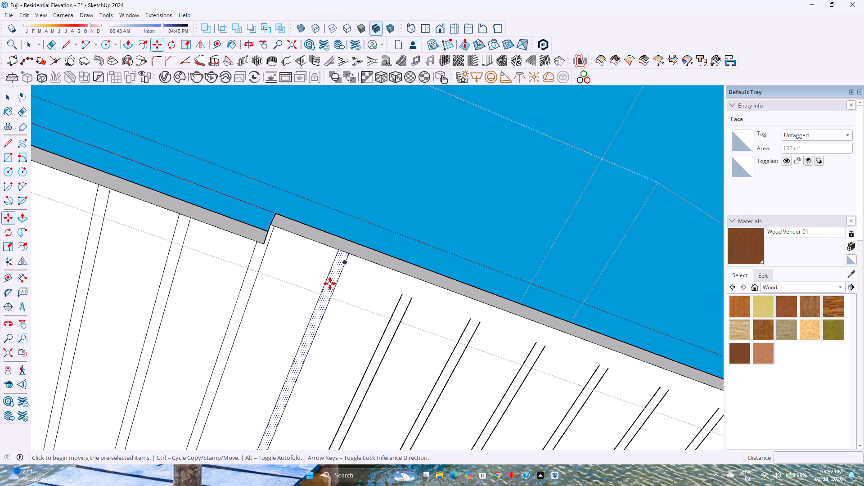
pyautogui.scroll(-19, 330, 283)
pyautogui.keyDown('shift'); pyautogui.moveTo(328, 332); pyautogui.dragTo(365, 197, button='middle'); pyautogui.keyUp('shift')
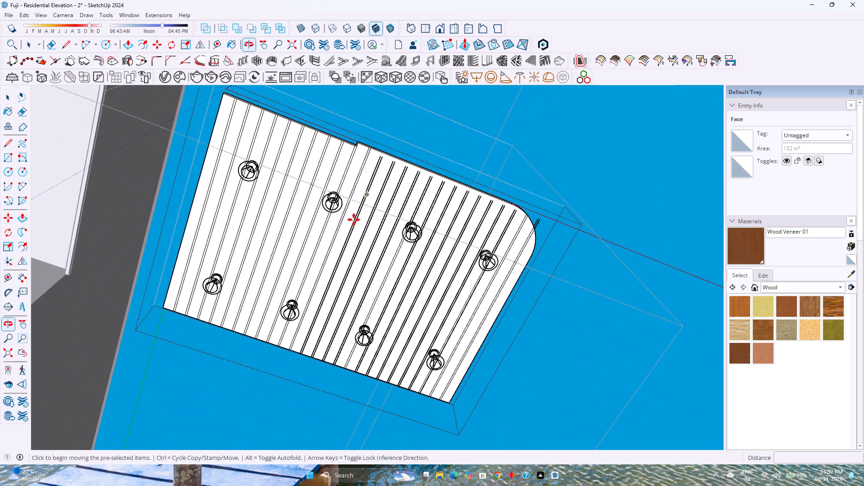
pyautogui.scroll(20, 282, 359)
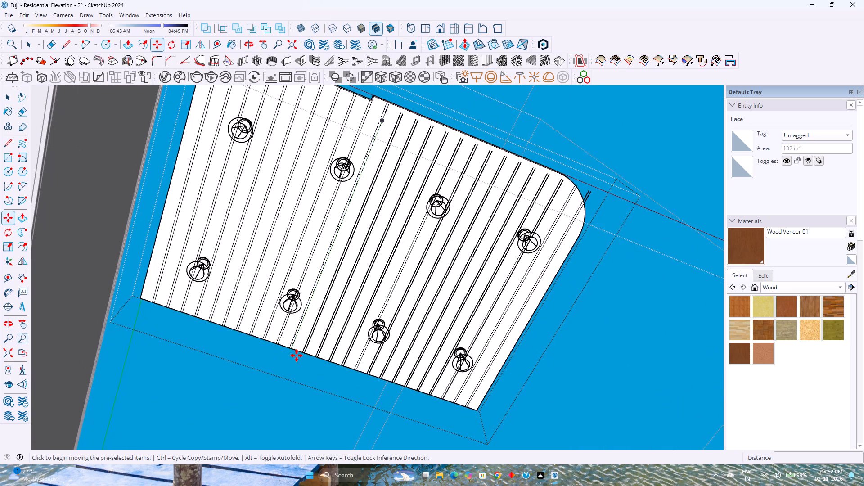
pyautogui.scroll(20, 297, 355)
pyautogui.scroll(8, 297, 355)
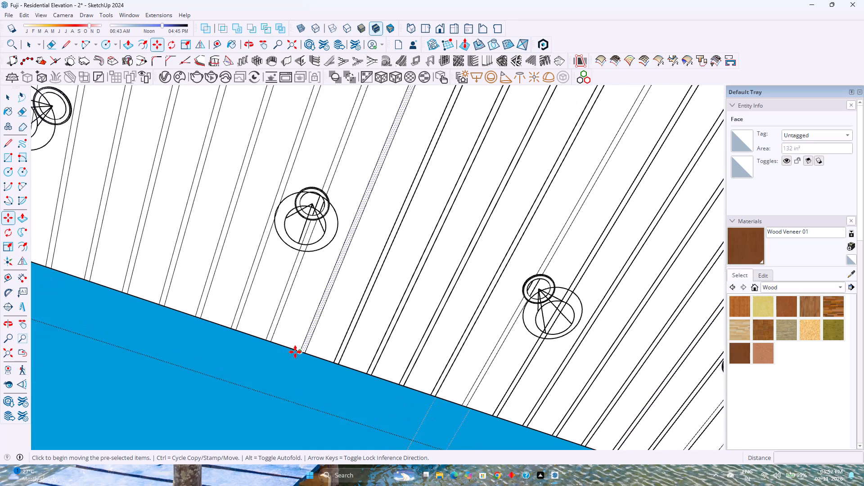
pyautogui.scroll(2, 295, 352)
pyautogui.click(301, 352)
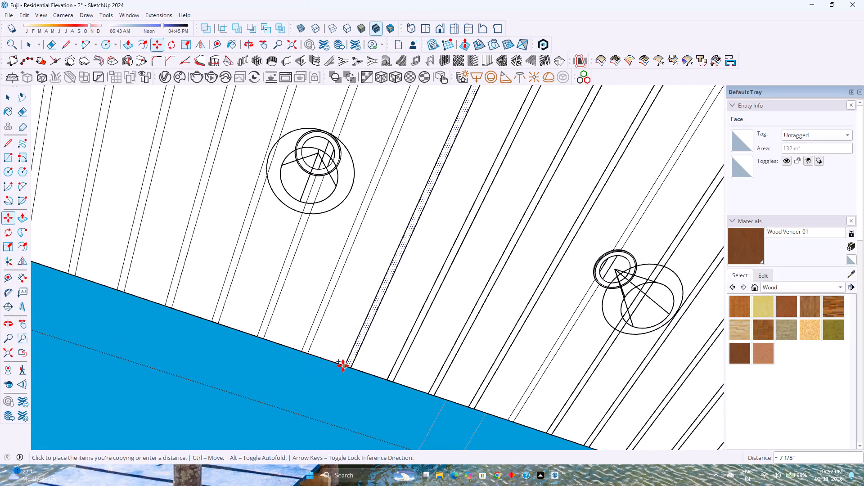
pyautogui.click(343, 366)
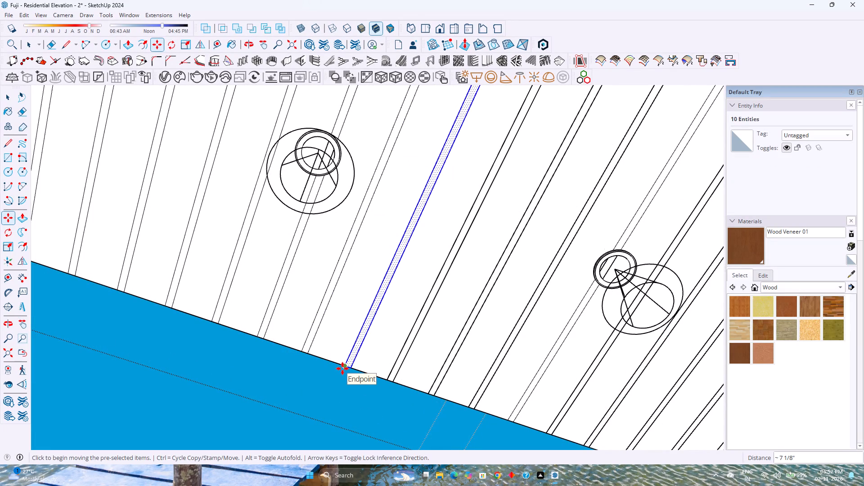
pyautogui.press('*')
pyautogui.write('15')
pyautogui.press('Return')
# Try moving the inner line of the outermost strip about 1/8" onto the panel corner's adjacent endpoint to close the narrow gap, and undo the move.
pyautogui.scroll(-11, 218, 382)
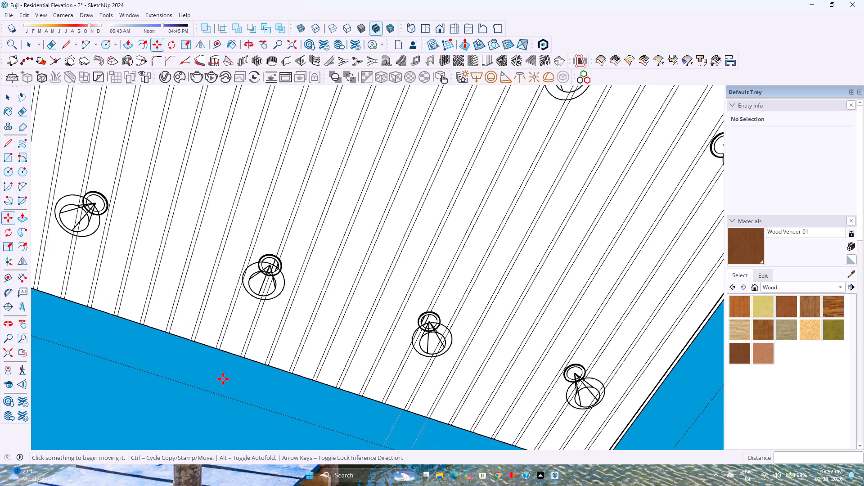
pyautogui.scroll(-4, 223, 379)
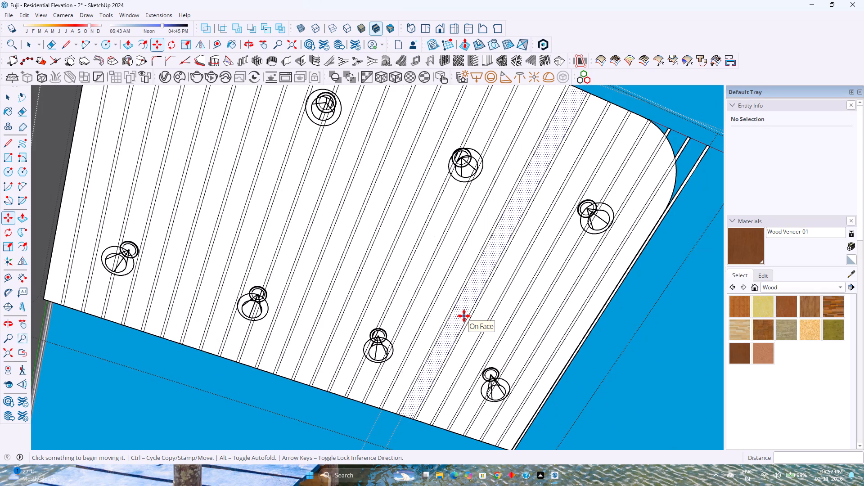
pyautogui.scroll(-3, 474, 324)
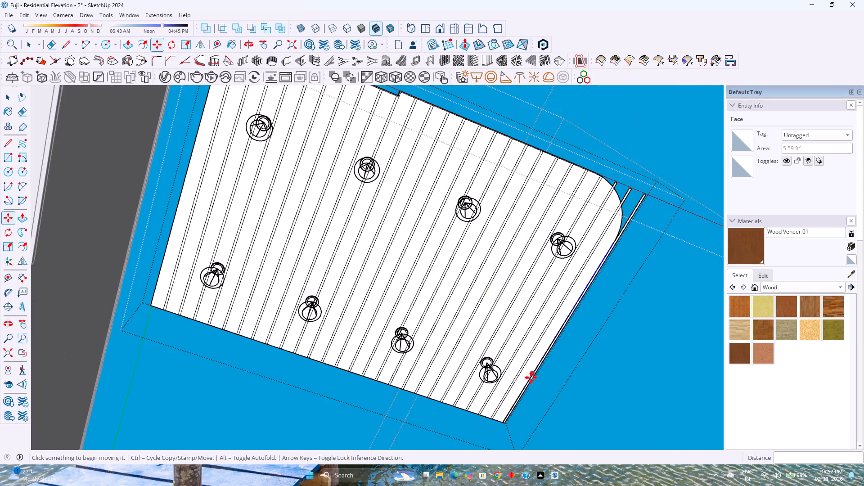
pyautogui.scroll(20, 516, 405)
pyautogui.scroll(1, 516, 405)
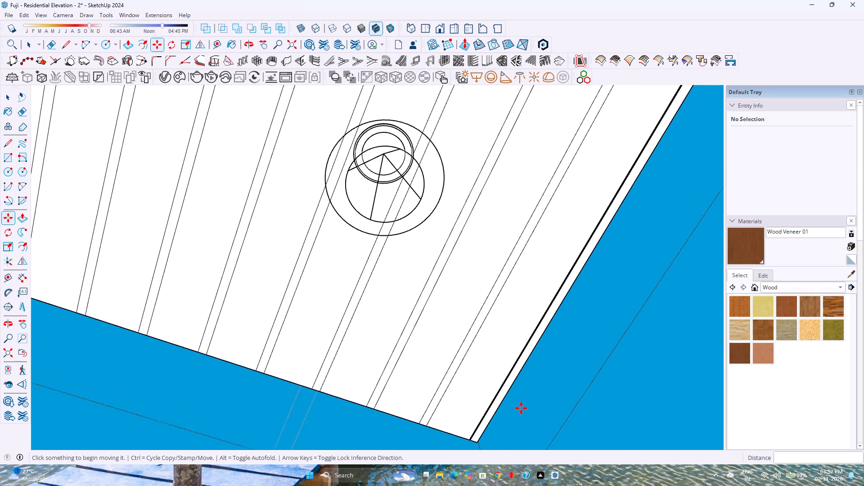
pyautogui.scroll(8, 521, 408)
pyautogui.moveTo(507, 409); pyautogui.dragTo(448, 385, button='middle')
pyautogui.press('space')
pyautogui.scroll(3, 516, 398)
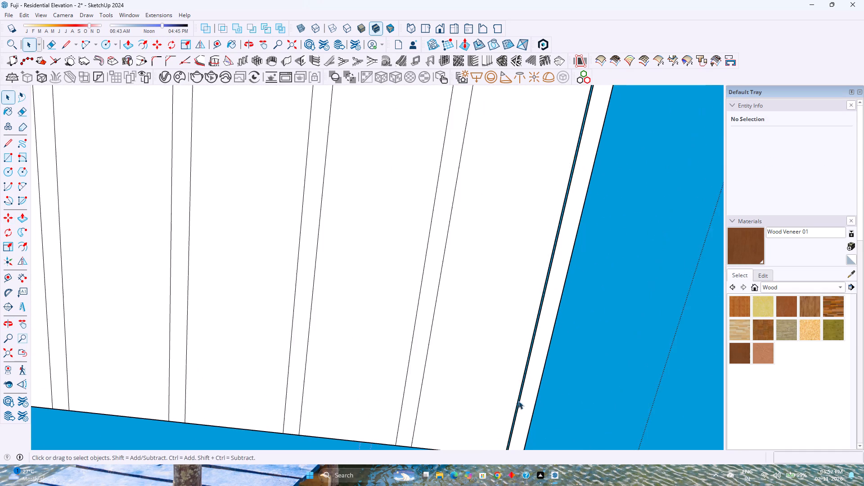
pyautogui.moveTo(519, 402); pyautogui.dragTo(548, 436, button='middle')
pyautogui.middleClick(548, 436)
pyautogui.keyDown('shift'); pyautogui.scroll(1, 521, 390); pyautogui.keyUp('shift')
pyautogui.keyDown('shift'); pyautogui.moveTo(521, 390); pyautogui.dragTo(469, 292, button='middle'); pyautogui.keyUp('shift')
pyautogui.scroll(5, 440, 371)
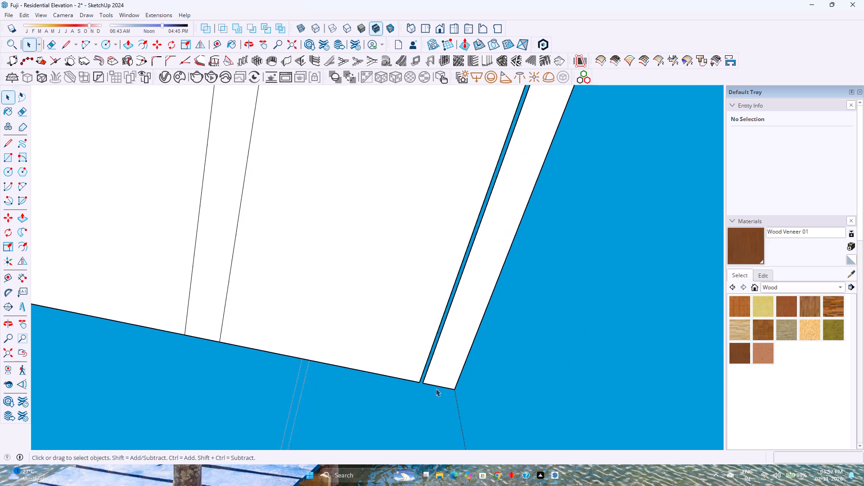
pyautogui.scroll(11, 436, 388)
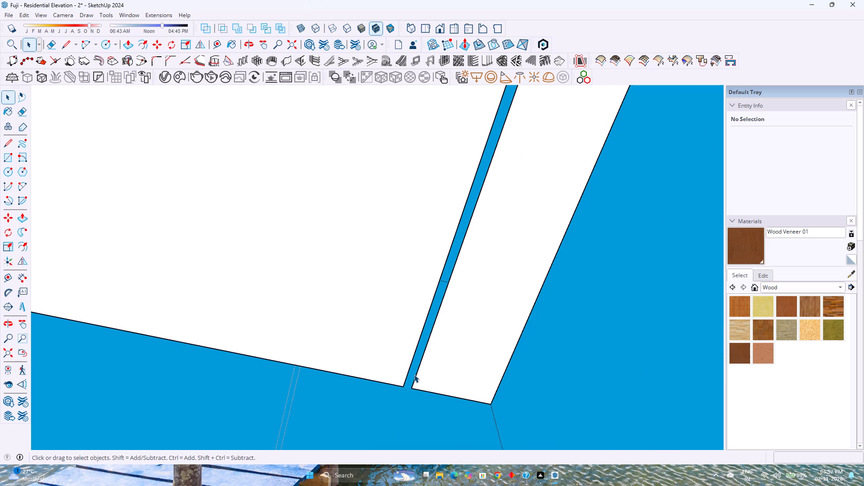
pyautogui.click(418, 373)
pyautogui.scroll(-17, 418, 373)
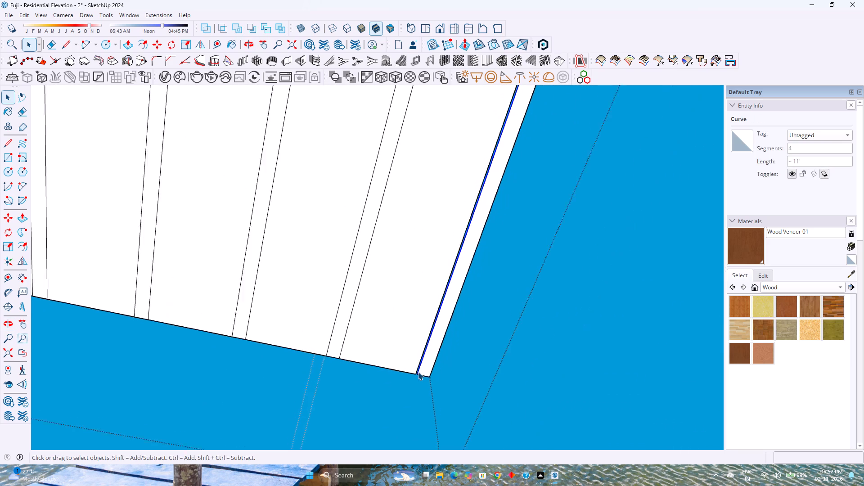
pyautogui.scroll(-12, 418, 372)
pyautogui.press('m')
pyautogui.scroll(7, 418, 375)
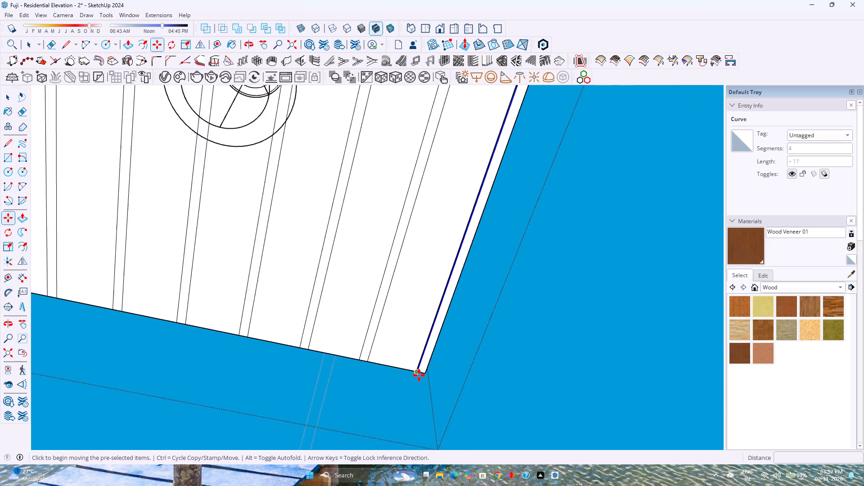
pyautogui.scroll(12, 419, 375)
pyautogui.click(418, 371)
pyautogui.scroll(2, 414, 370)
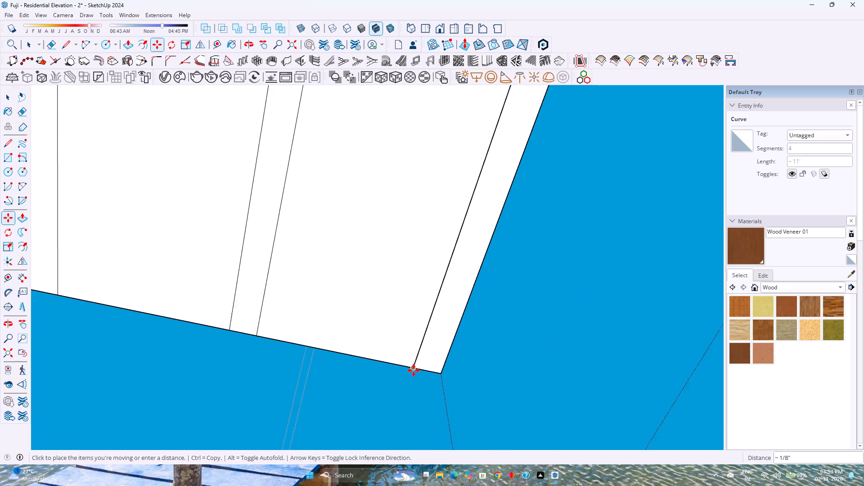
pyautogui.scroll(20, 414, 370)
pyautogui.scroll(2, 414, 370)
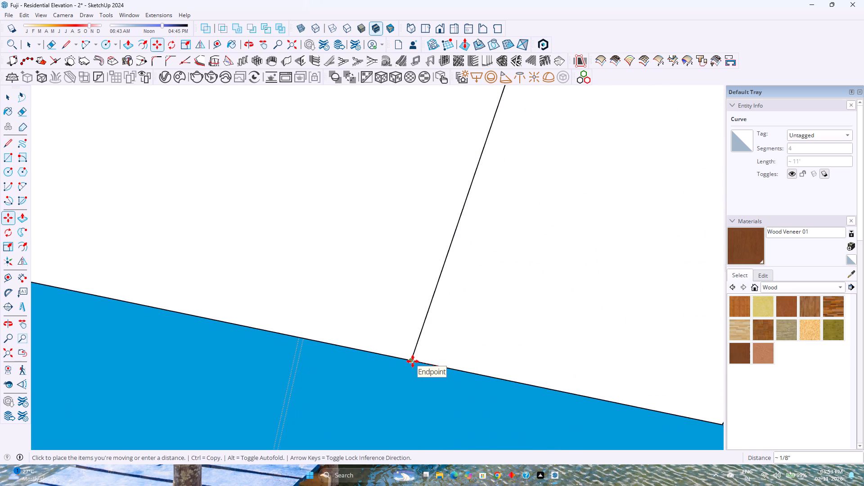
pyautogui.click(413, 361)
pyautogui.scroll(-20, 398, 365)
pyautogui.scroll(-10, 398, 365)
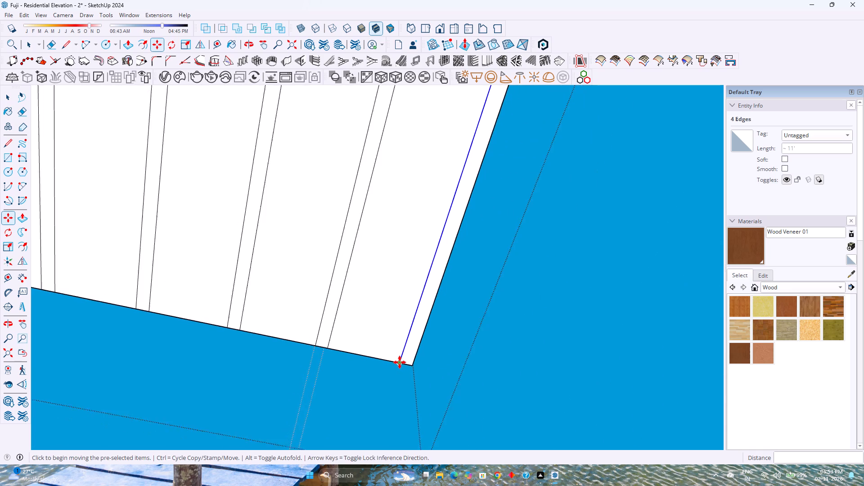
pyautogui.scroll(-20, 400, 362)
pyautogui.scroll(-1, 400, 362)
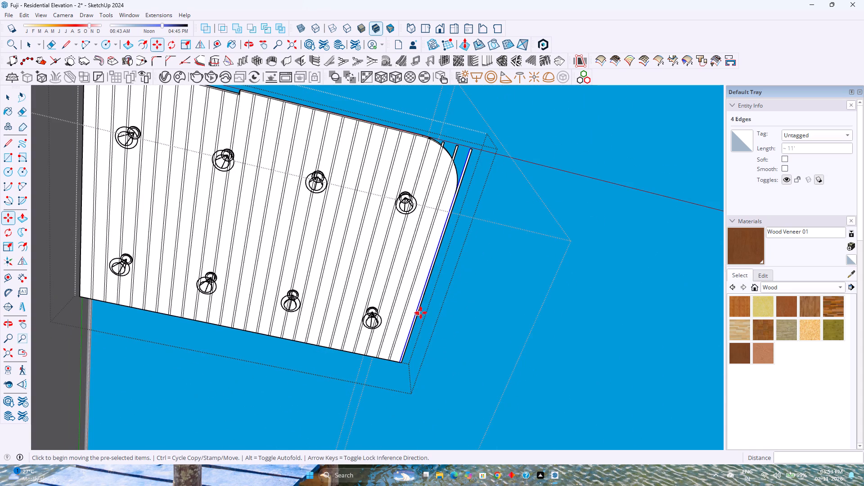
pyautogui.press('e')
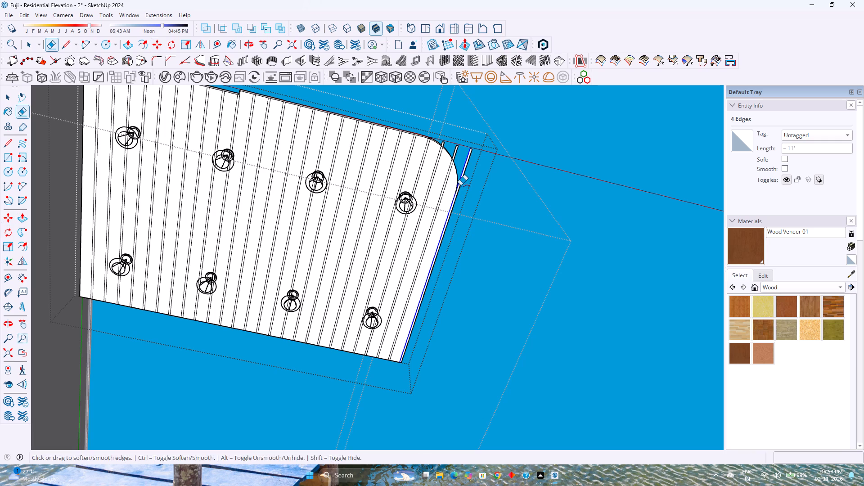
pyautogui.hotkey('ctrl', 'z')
# Erase the outermost strip outside the panel's far edge, plus the strip ends and loose 1" edges sticking out past the rounded corner.
pyautogui.moveTo(465, 185); pyautogui.dragTo(464, 164)
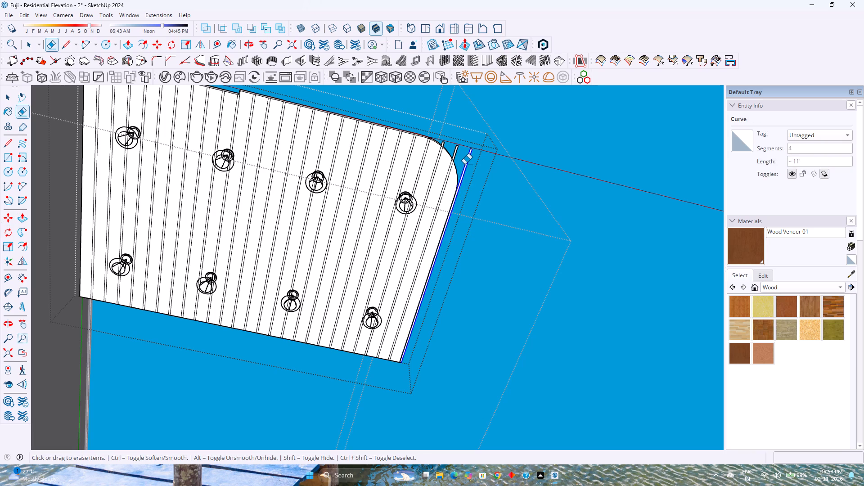
pyautogui.moveTo(464, 164); pyautogui.dragTo(462, 163)
pyautogui.moveTo(460, 156); pyautogui.dragTo(453, 144)
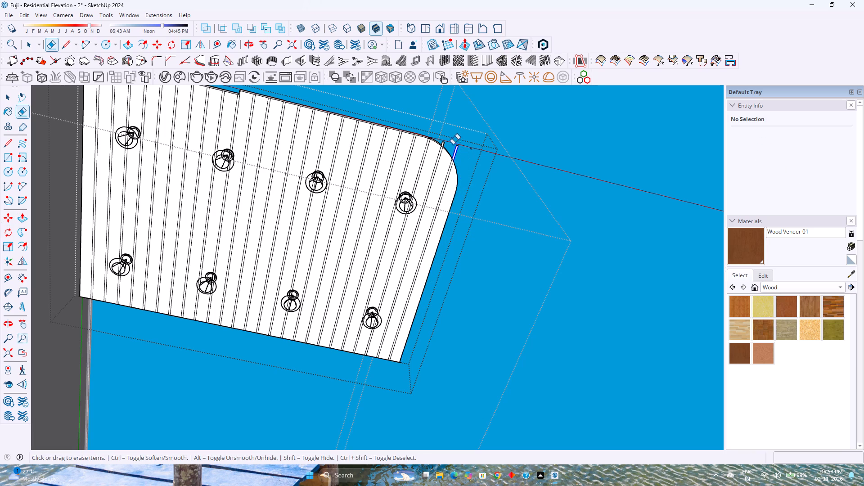
pyautogui.moveTo(453, 144); pyautogui.dragTo(443, 143)
pyautogui.scroll(9, 432, 134)
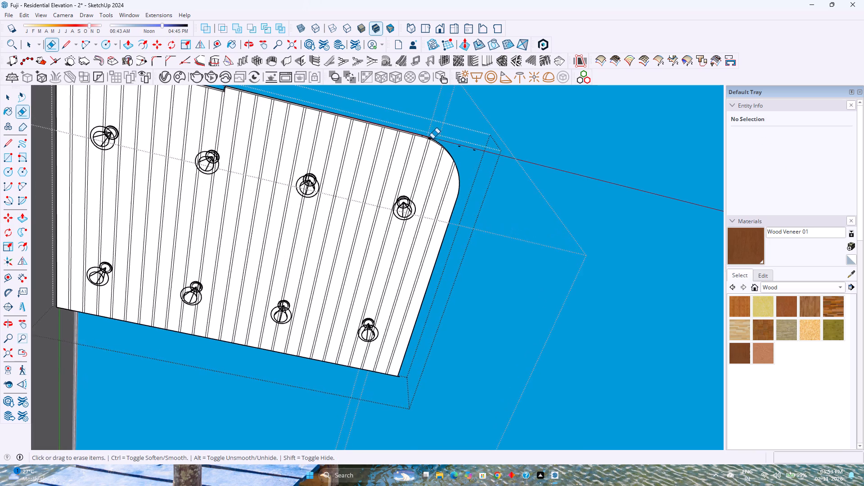
pyautogui.scroll(3, 432, 139)
pyautogui.moveTo(451, 142); pyautogui.dragTo(493, 154)
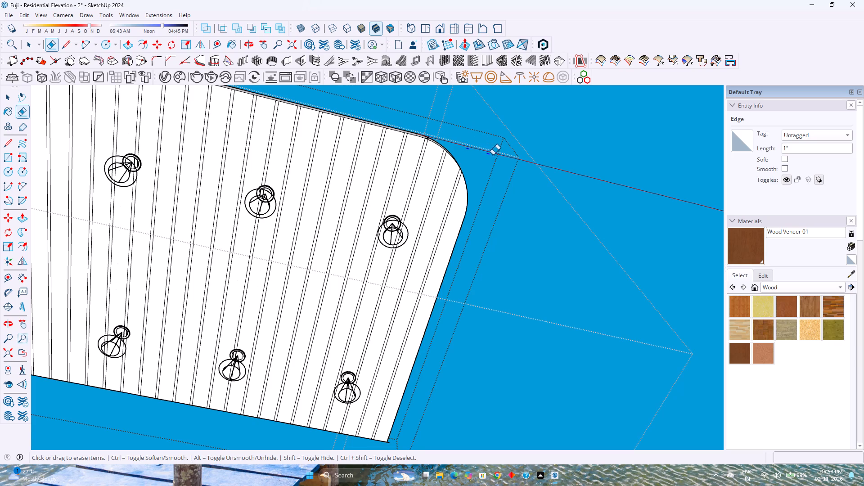
# Erase the small strip end still projecting from the panel outline where the rounded corner begins.
pyautogui.scroll(10, 409, 122)
pyautogui.moveTo(419, 152); pyautogui.dragTo(564, 94, button='middle')
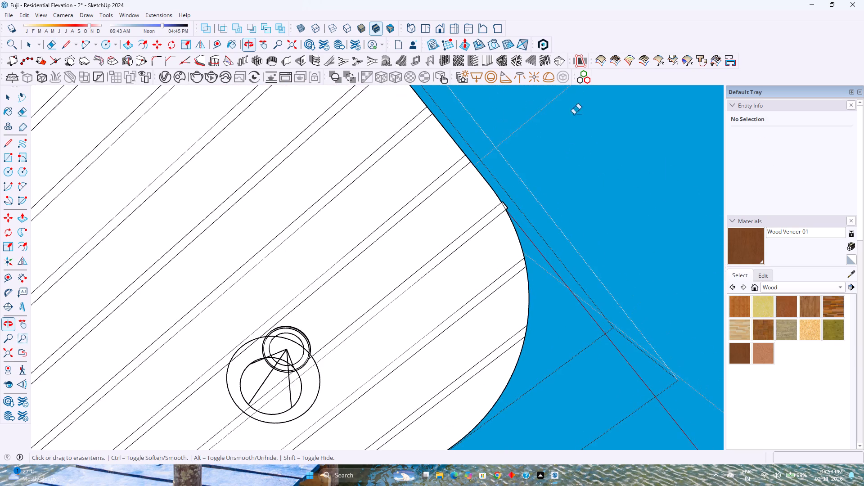
pyautogui.scroll(16, 524, 206)
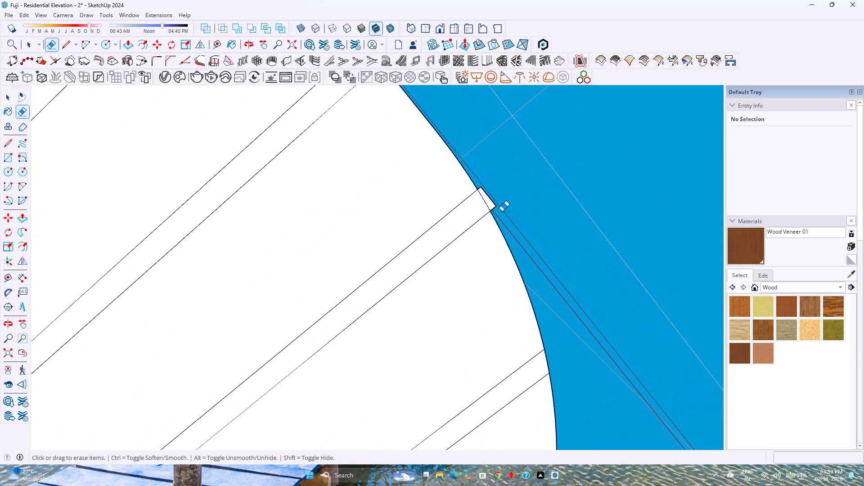
pyautogui.moveTo(501, 211); pyautogui.dragTo(492, 200)
pyautogui.click(480, 185)
# Paint the first five alternate planks on the ceiling panel's underside with Wood Veneer 01, starting with the plank at the wall.
pyautogui.scroll(-20, 490, 186)
pyautogui.scroll(-1, 490, 186)
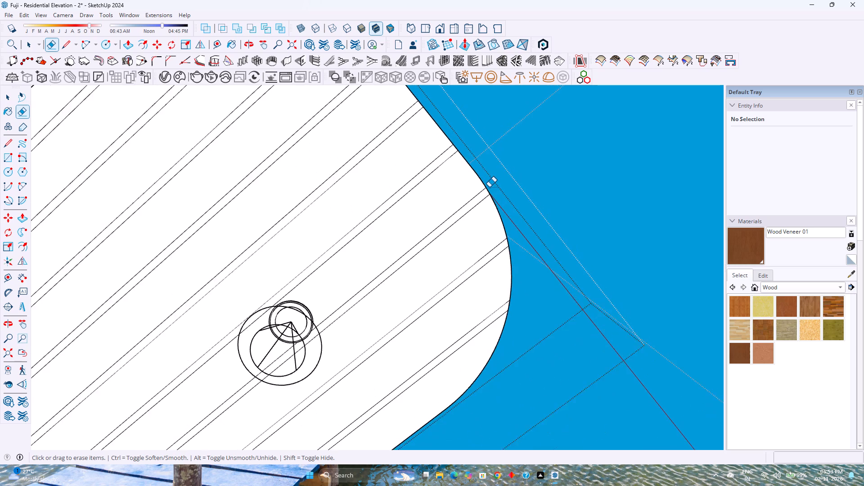
pyautogui.moveTo(490, 187); pyautogui.dragTo(459, 262, button='middle')
pyautogui.middleClick(459, 262)
pyautogui.scroll(-20, 463, 257)
pyautogui.scroll(-1, 463, 257)
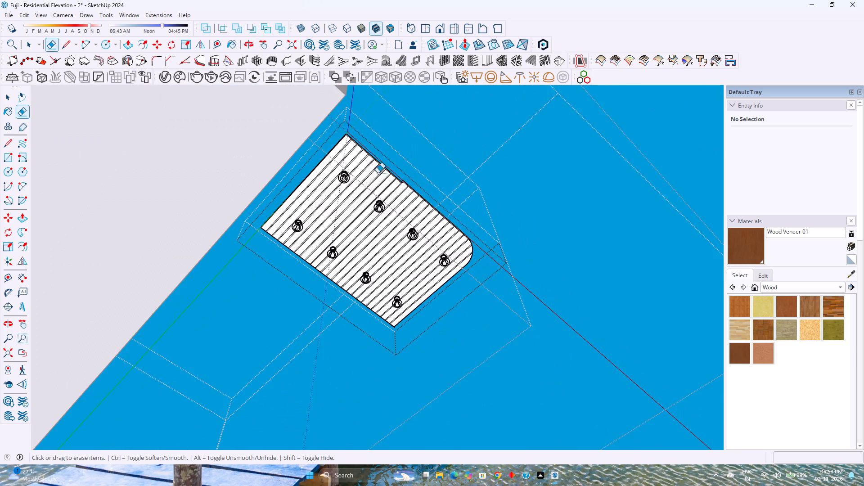
pyautogui.scroll(9, 332, 167)
pyautogui.middleClick(351, 155)
pyautogui.moveTo(351, 155); pyautogui.dragTo(310, 202, button='middle')
pyautogui.middleClick(310, 202)
pyautogui.scroll(-2, 349, 203)
pyautogui.middleClick(378, 207)
pyautogui.middleClick(379, 208)
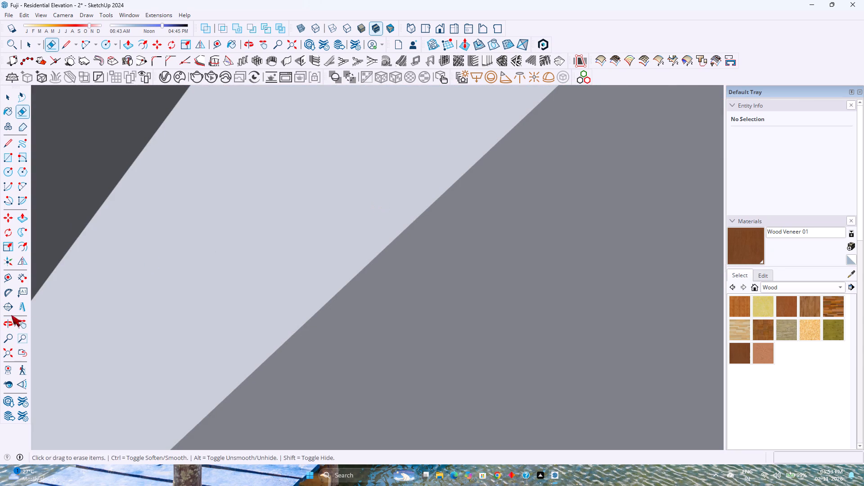
pyautogui.click(11, 357)
pyautogui.moveTo(309, 300); pyautogui.dragTo(57, 355, button='middle')
pyautogui.middleClick(57, 355)
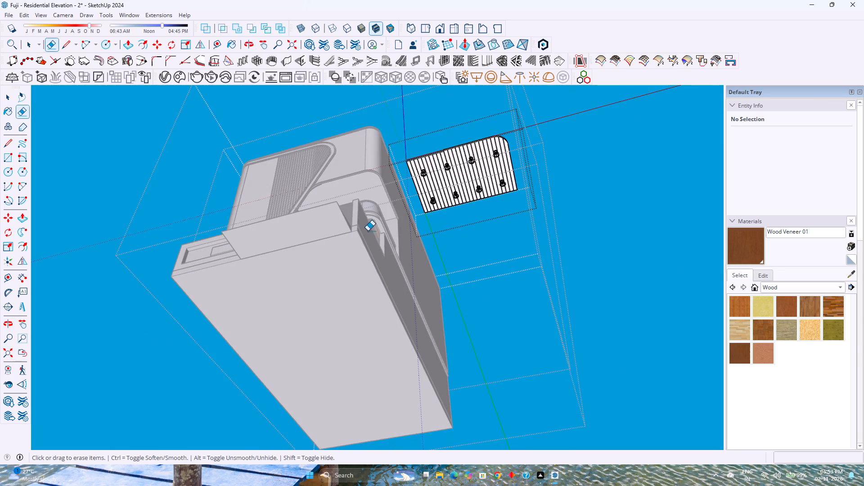
pyautogui.scroll(20, 454, 162)
pyautogui.moveTo(347, 166); pyautogui.dragTo(389, 266, button='middle')
pyautogui.scroll(2, 363, 189)
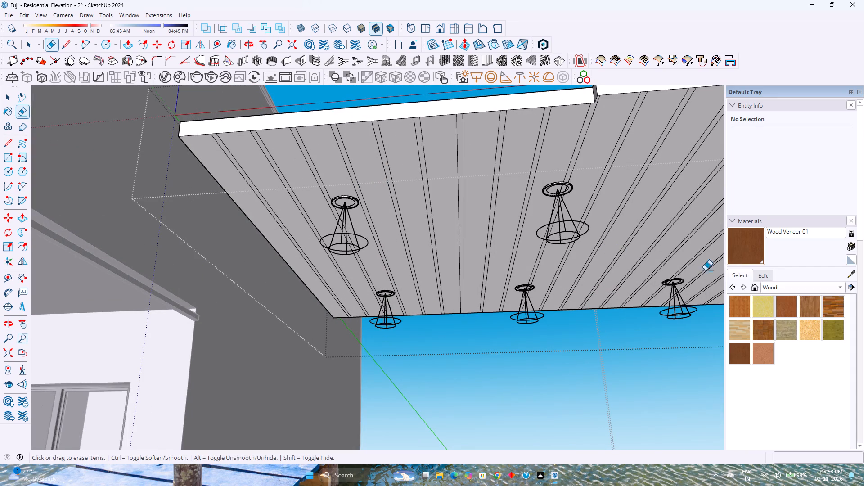
pyautogui.click(748, 247)
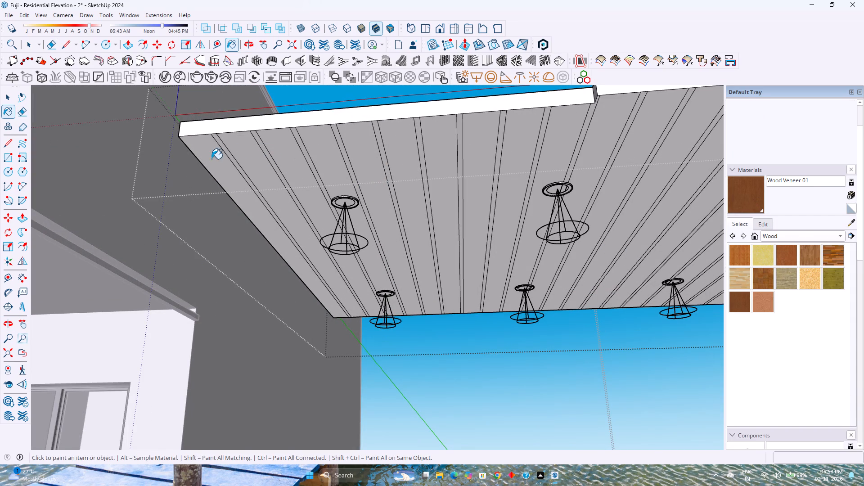
pyautogui.click(211, 159)
pyautogui.click(279, 142)
pyautogui.click(369, 132)
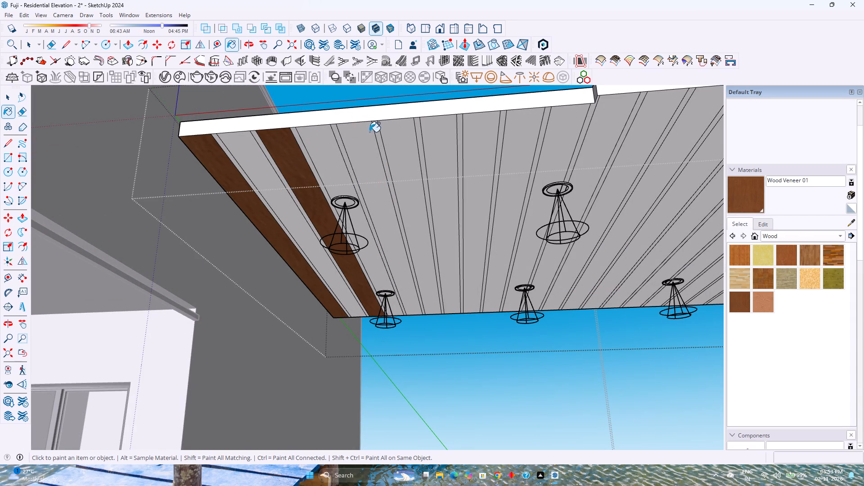
pyautogui.click(432, 135)
pyautogui.click(522, 131)
# Paint the remaining alternate planks with Wood Veneer 01, continuing past the notch to the rounded corner.
pyautogui.keyDown('shift'); pyautogui.moveTo(544, 144); pyautogui.dragTo(543, 148, button='middle'); pyautogui.keyUp('shift')
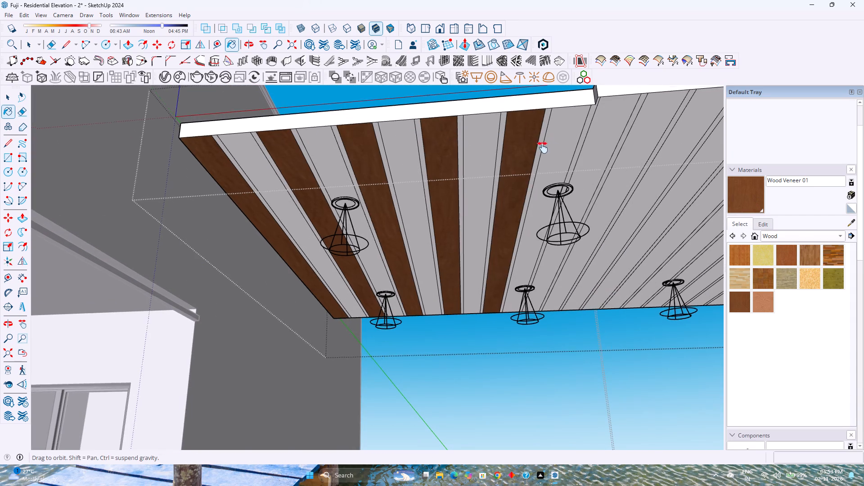
pyautogui.keyDown('shift'); pyautogui.moveTo(543, 148); pyautogui.dragTo(412, 180, button='middle'); pyautogui.keyUp('shift')
pyautogui.keyDown('shift'); pyautogui.middleClick(412, 180); pyautogui.keyUp('shift')
pyautogui.click(465, 160)
pyautogui.click(547, 159)
pyautogui.keyDown('shift'); pyautogui.moveTo(549, 159); pyautogui.dragTo(417, 176, button='middle'); pyautogui.keyUp('shift')
pyautogui.click(508, 163)
pyautogui.click(594, 156)
pyautogui.keyDown('shift'); pyautogui.moveTo(591, 157); pyautogui.dragTo(427, 188, button='middle'); pyautogui.keyUp('shift')
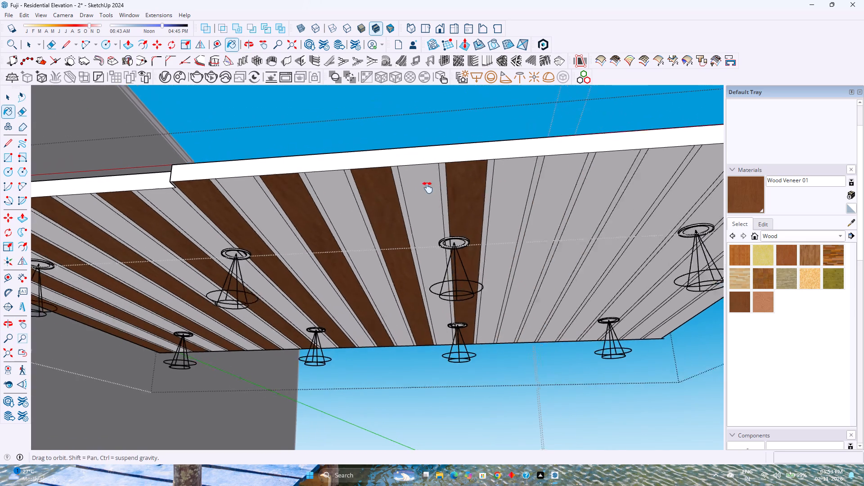
pyautogui.keyDown('shift'); pyautogui.moveTo(427, 188); pyautogui.dragTo(417, 189, button='middle'); pyautogui.keyUp('shift')
pyautogui.click(520, 179)
pyautogui.click(604, 172)
pyautogui.keyDown('shift'); pyautogui.moveTo(577, 175); pyautogui.dragTo(476, 186, button='middle'); pyautogui.keyUp('shift')
pyautogui.keyDown('shift'); pyautogui.moveTo(418, 190); pyautogui.dragTo(388, 191, button='middle'); pyautogui.keyUp('shift')
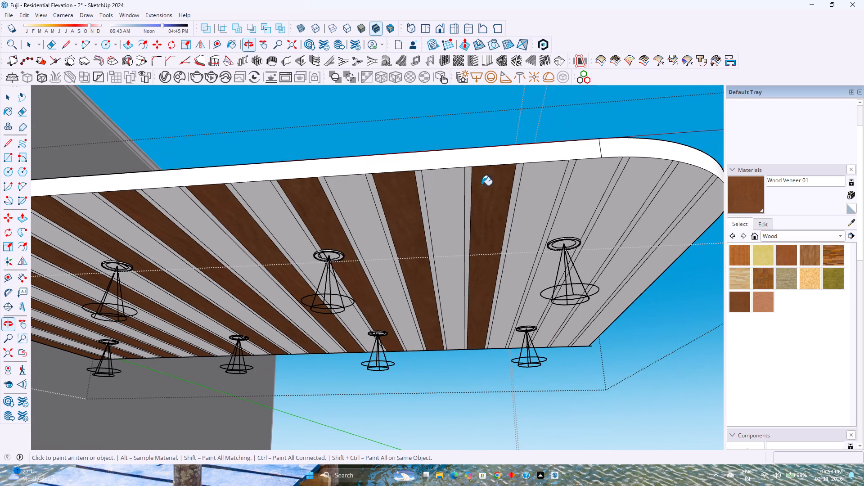
pyautogui.click(594, 181)
pyautogui.click(663, 200)
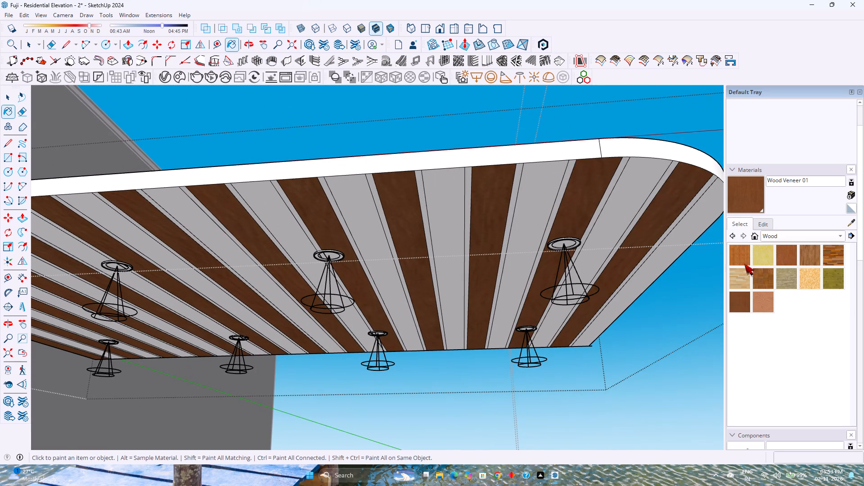
# Paint the first seven unpainted planks on the ceiling panel's underside with Wood Cherry Original, starting at the rounded corner.
pyautogui.click(791, 260)
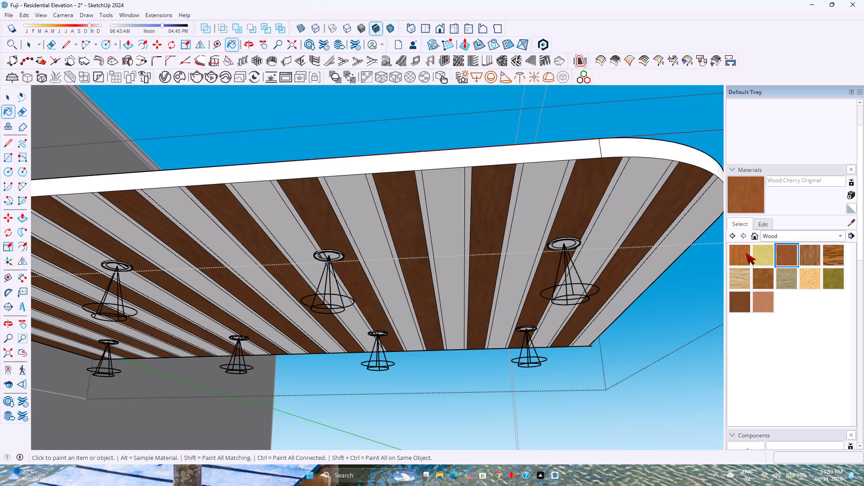
pyautogui.click(692, 231)
pyautogui.click(634, 196)
pyautogui.click(540, 195)
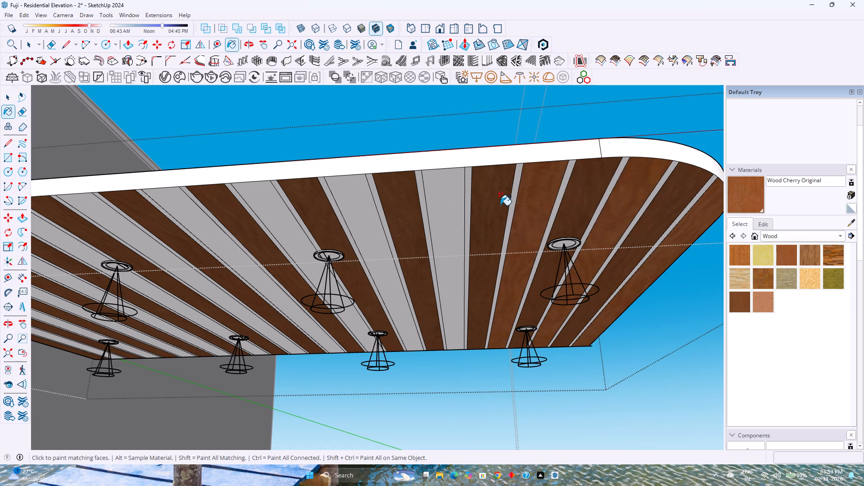
pyautogui.keyDown('shift'); pyautogui.moveTo(460, 215); pyautogui.dragTo(549, 189, button='middle'); pyautogui.keyUp('shift')
pyautogui.keyDown('shift'); pyautogui.middleClick(553, 189); pyautogui.keyUp('shift')
pyautogui.click(540, 186)
pyautogui.click(448, 191)
pyautogui.keyDown('shift'); pyautogui.moveTo(443, 192); pyautogui.dragTo(598, 189, button='middle'); pyautogui.keyUp('shift')
pyautogui.keyDown('shift'); pyautogui.middleClick(599, 189); pyautogui.keyUp('shift')
pyautogui.click(516, 188)
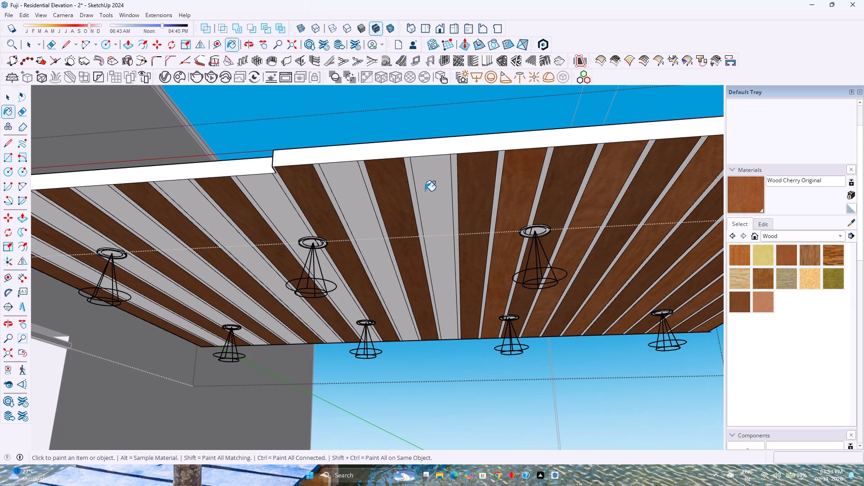
pyautogui.click(425, 191)
# Paint the remaining six unpainted planks with Wood Cherry Original, continuing past the notch to the wall.
pyautogui.keyDown('shift'); pyautogui.middleClick(418, 194); pyautogui.keyUp('shift')
pyautogui.keyDown('shift'); pyautogui.moveTo(455, 194); pyautogui.dragTo(562, 191, button='middle'); pyautogui.keyUp('shift')
pyautogui.click(463, 194)
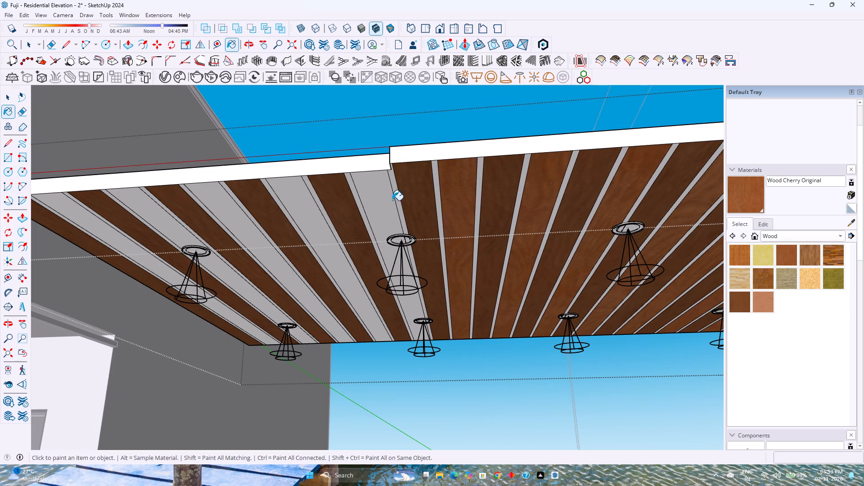
pyautogui.click(387, 202)
pyautogui.keyDown('shift'); pyautogui.moveTo(390, 202); pyautogui.dragTo(559, 196, button='middle'); pyautogui.keyUp('shift')
pyautogui.keyDown('shift'); pyautogui.middleClick(561, 196); pyautogui.keyUp('shift')
pyautogui.click(469, 201)
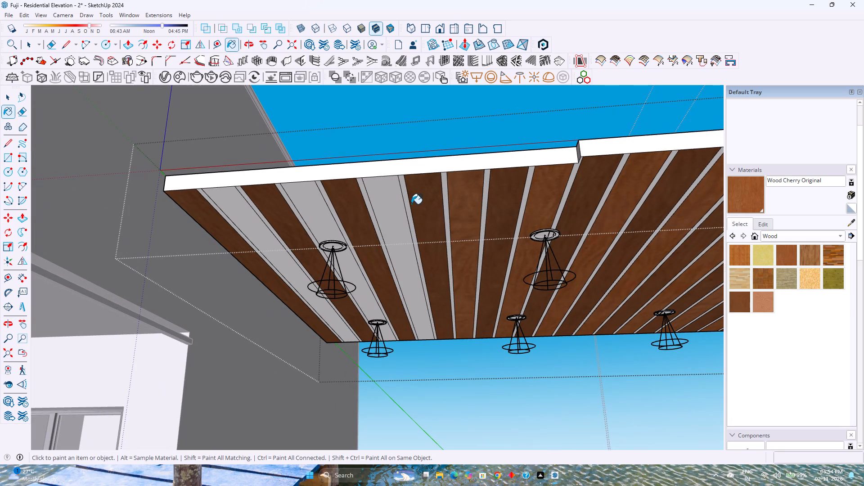
pyautogui.click(400, 208)
pyautogui.click(311, 206)
pyautogui.keyDown('shift'); pyautogui.moveTo(311, 206); pyautogui.dragTo(468, 195, button='middle'); pyautogui.keyUp('shift')
pyautogui.keyDown('shift'); pyautogui.middleClick(469, 194); pyautogui.keyUp('shift')
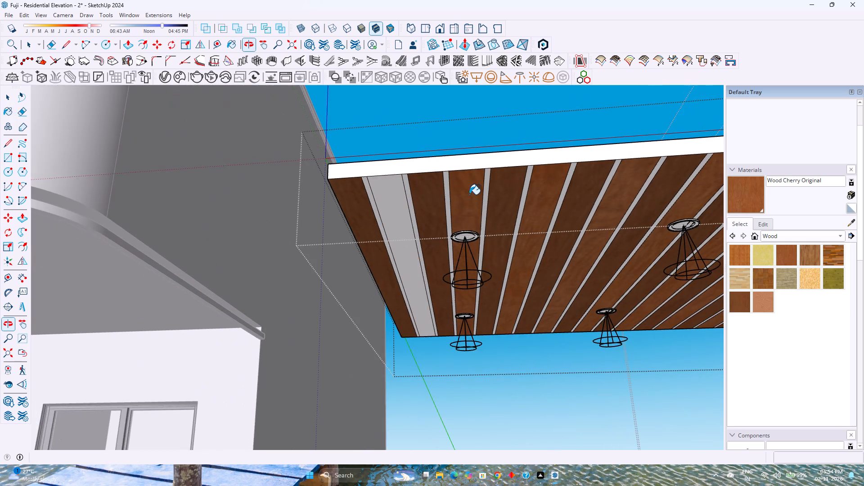
pyautogui.click(393, 207)
# Push/Pull the first seven planks down by 0.5" from the ceiling panel's underside, starting with the plank at the wall.
pyautogui.press('p')
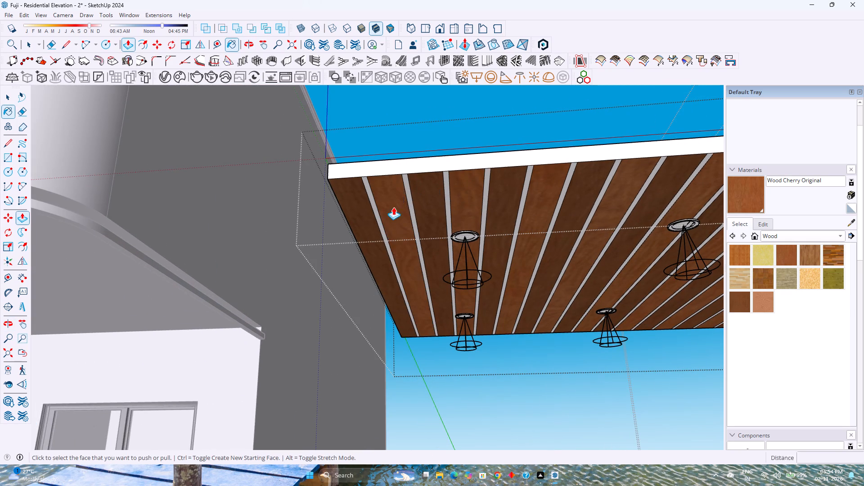
pyautogui.click(352, 208)
pyautogui.write('0.5')
pyautogui.press('Return')
pyautogui.doubleClick(386, 198)
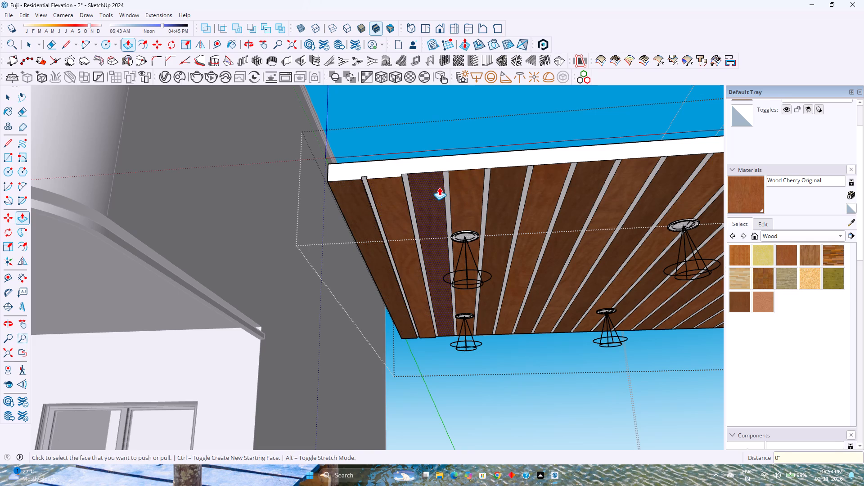
pyautogui.doubleClick(434, 189)
pyautogui.doubleClick(470, 188)
pyautogui.doubleClick(505, 187)
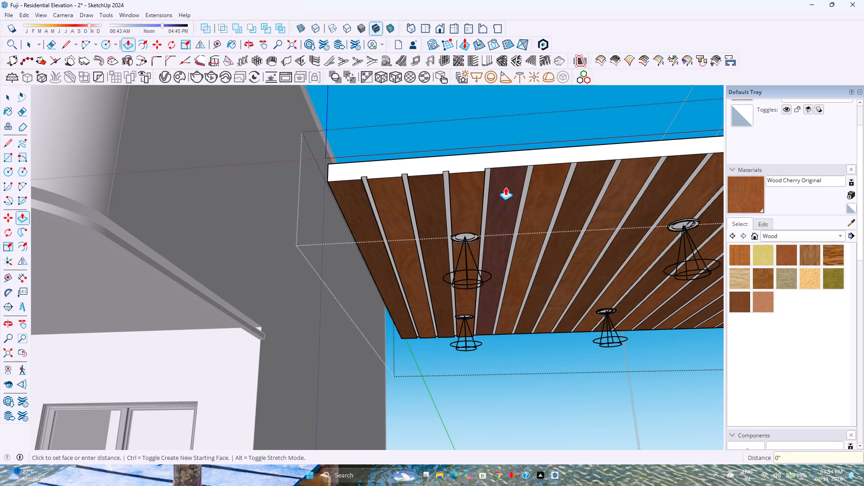
pyautogui.doubleClick(540, 187)
pyautogui.doubleClick(587, 184)
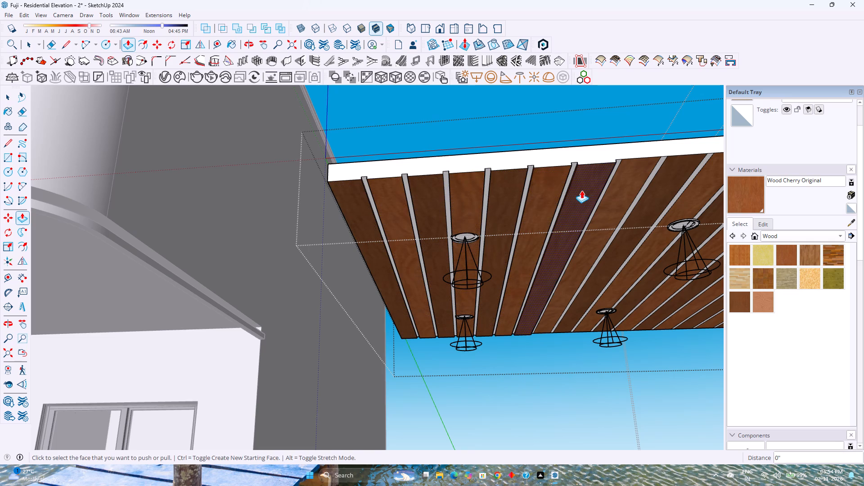
# Push/Pull the next four planks down by the same 0.5", working away from the wall.
pyautogui.keyDown('shift'); pyautogui.middleClick(583, 191); pyautogui.keyUp('shift')
pyautogui.keyDown('shift'); pyautogui.moveTo(534, 191); pyautogui.dragTo(432, 191, button='middle'); pyautogui.keyUp('shift')
pyautogui.scroll(2, 441, 331)
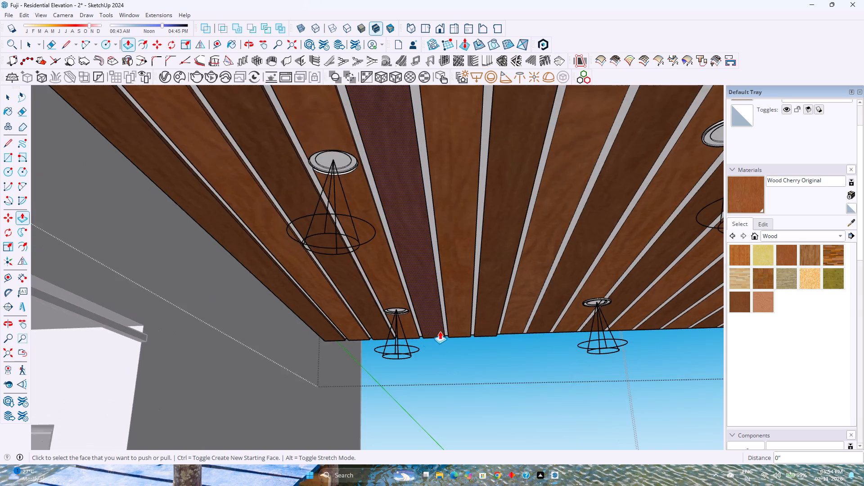
pyautogui.scroll(3, 440, 331)
pyautogui.middleClick(424, 337)
pyautogui.moveTo(419, 333); pyautogui.dragTo(415, 296, button='middle')
pyautogui.scroll(-3, 439, 322)
pyautogui.scroll(-3, 499, 340)
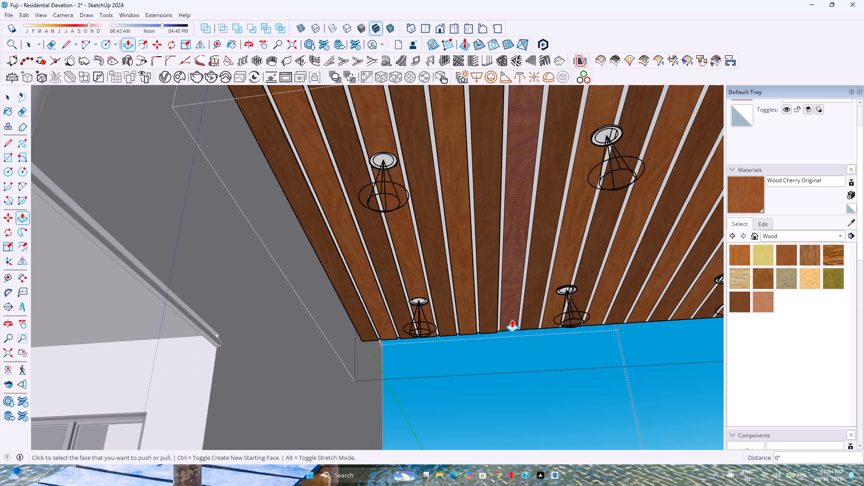
pyautogui.doubleClick(512, 318)
pyautogui.doubleClick(527, 306)
pyautogui.doubleClick(560, 275)
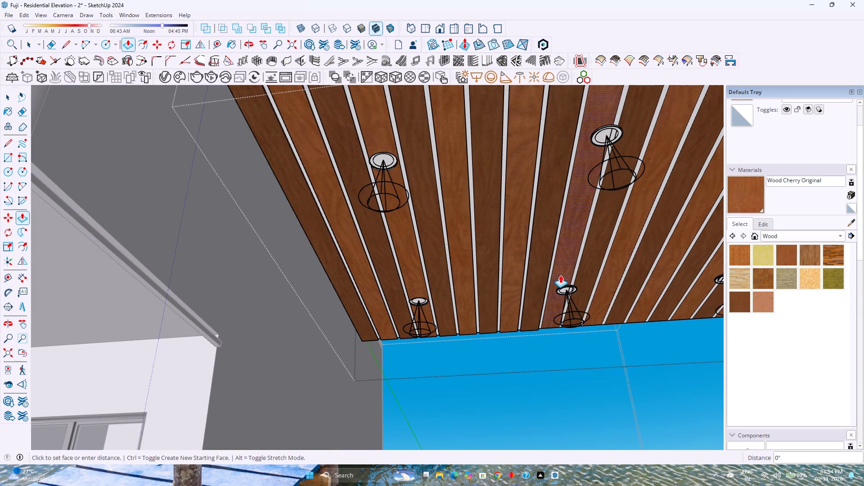
pyautogui.doubleClick(594, 265)
pyautogui.keyDown('shift'); pyautogui.middleClick(492, 321); pyautogui.keyUp('shift')
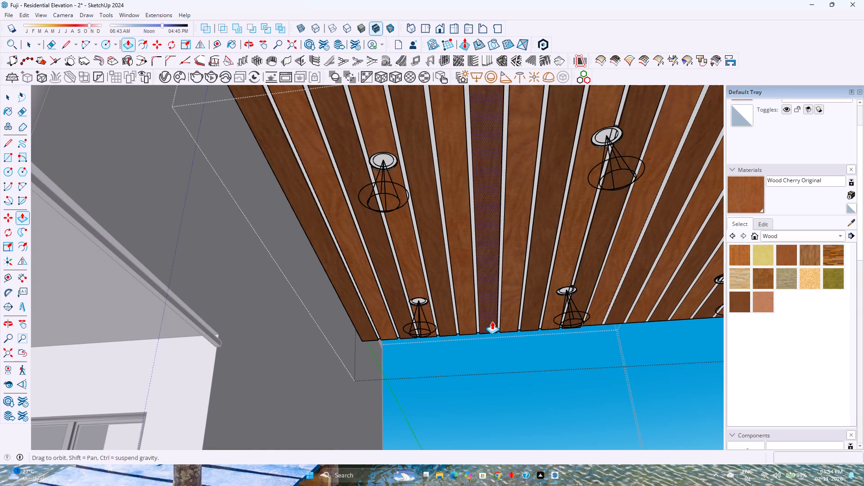
pyautogui.scroll(-1, 497, 318)
pyautogui.press('space')
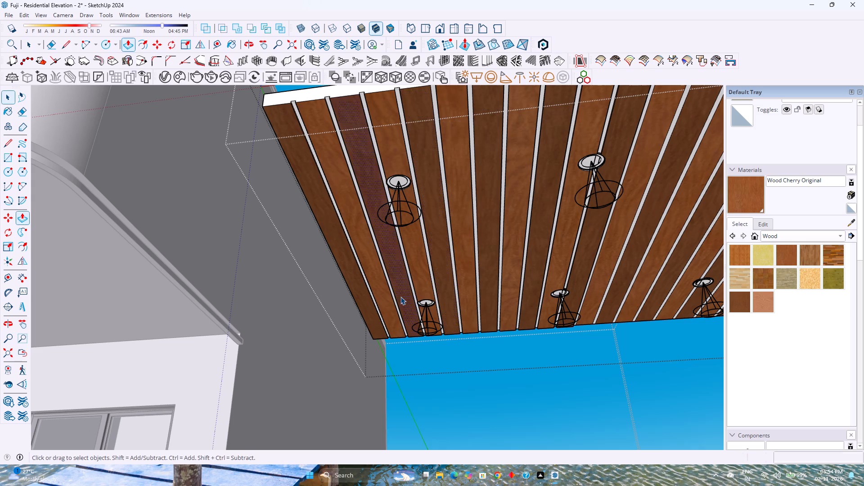